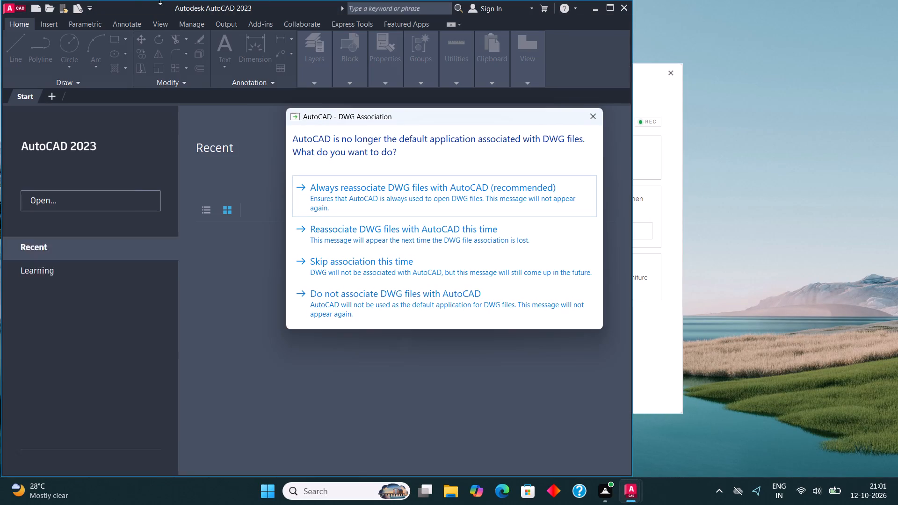
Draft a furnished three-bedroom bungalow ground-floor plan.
Dismiss the DWG association prompt and start a new blank drawing in a maximized window.
click(589, 119)
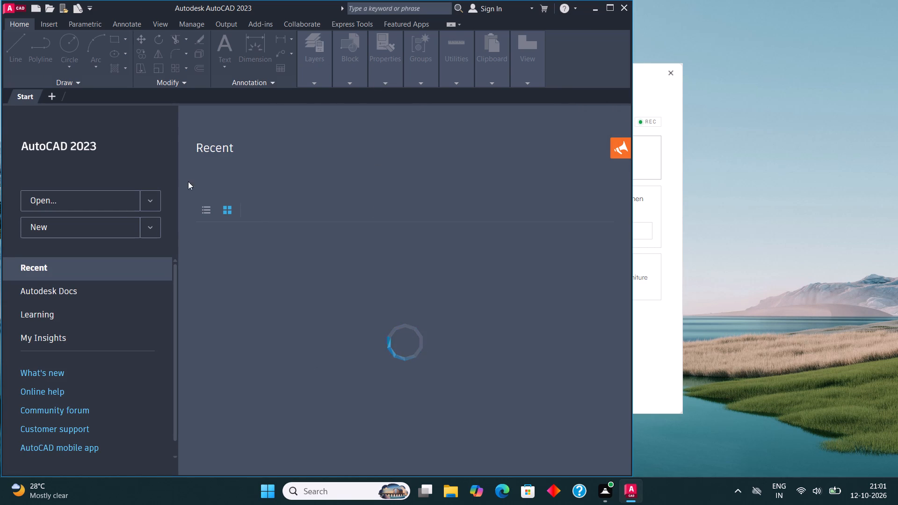
click(107, 217)
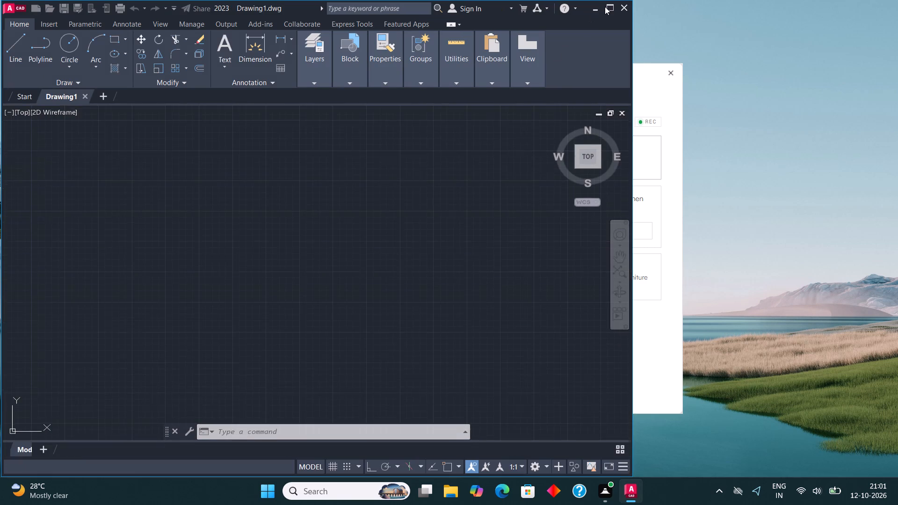
click(610, 7)
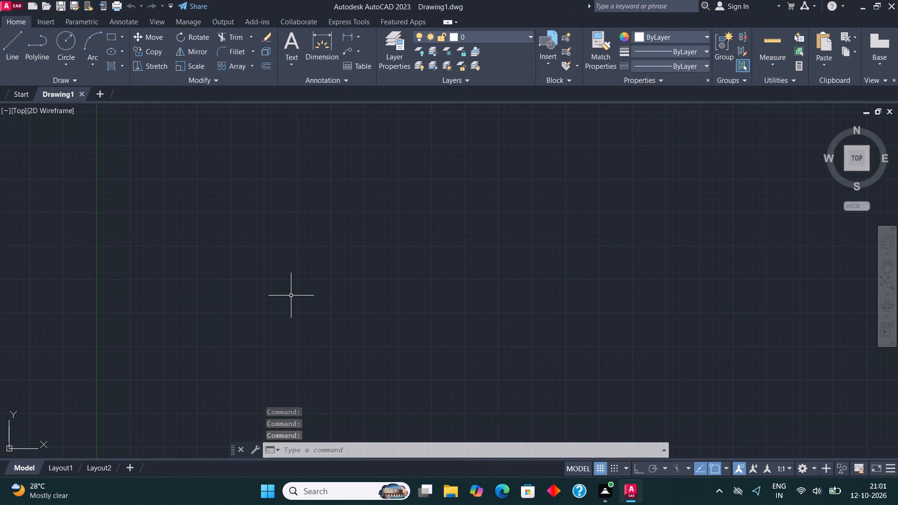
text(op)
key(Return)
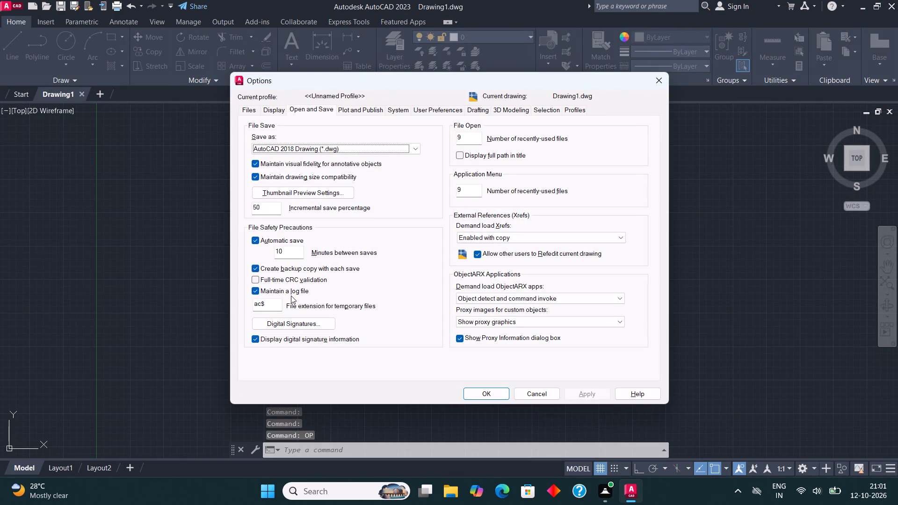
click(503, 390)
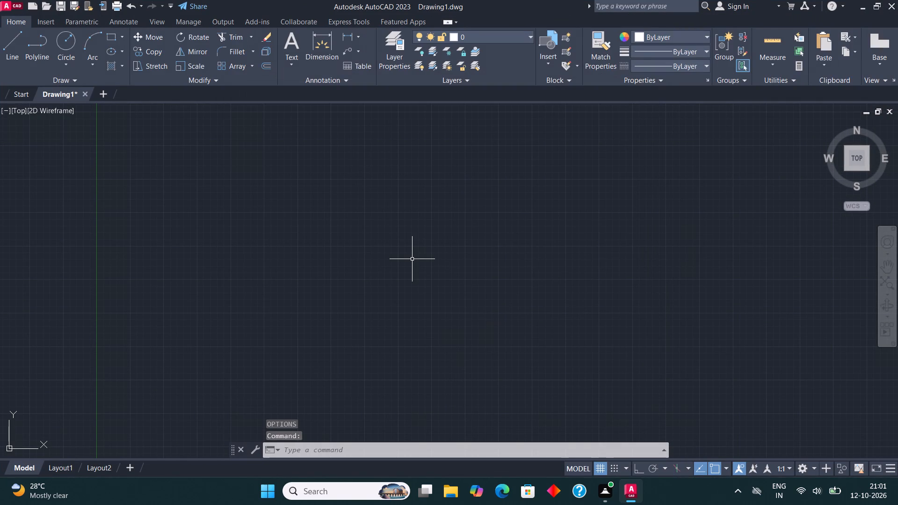
Configure the drawing units to Architectural length with 0'-0" precision and an insertion scale in Inches.
text(un)
key(Return)
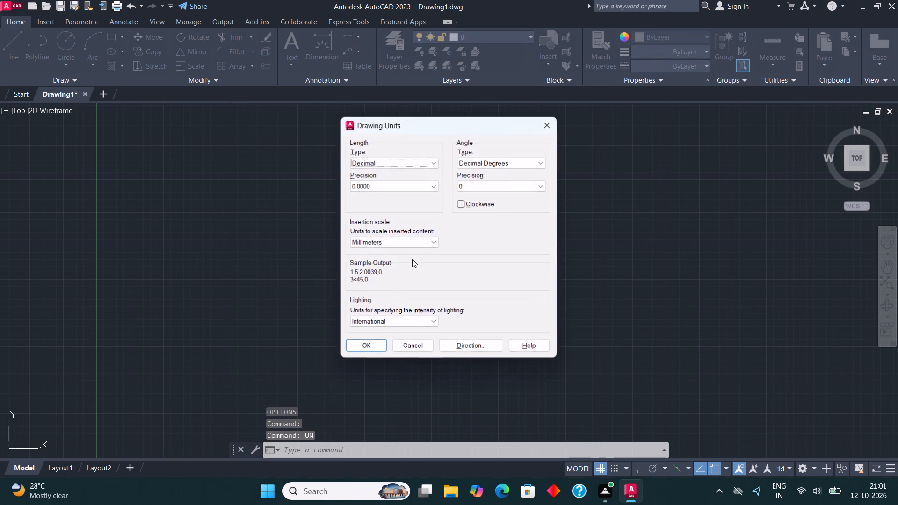
click(423, 159)
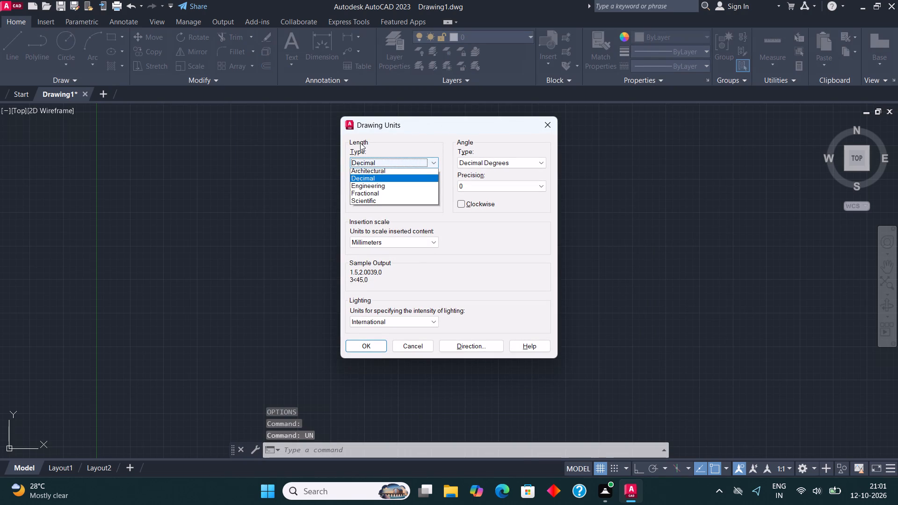
click(386, 176)
click(373, 190)
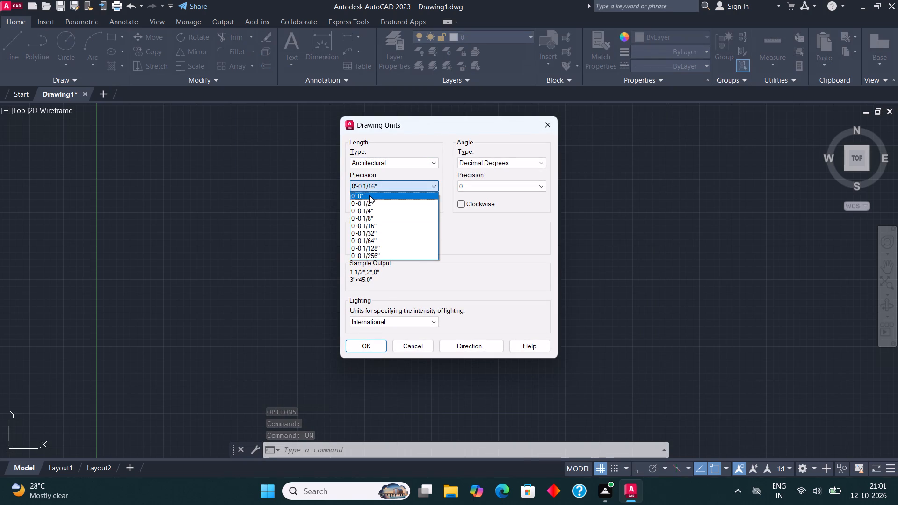
click(369, 195)
click(382, 246)
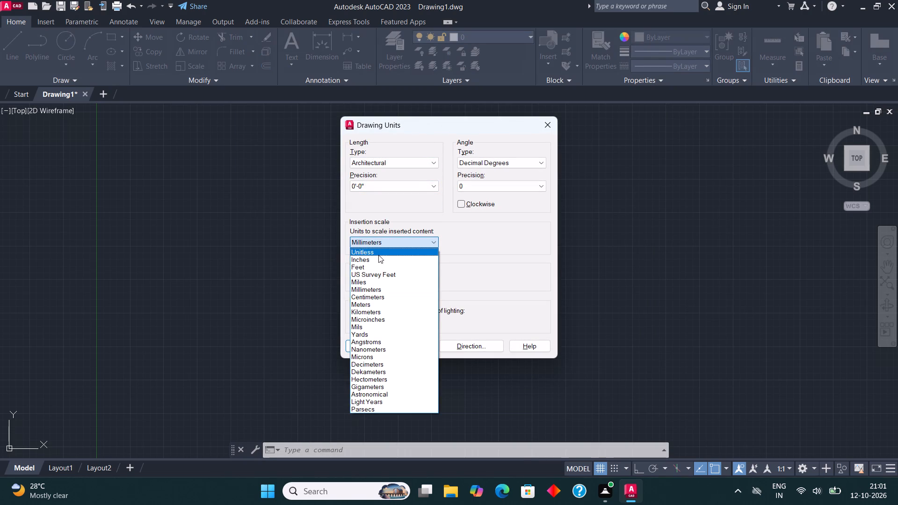
click(377, 256)
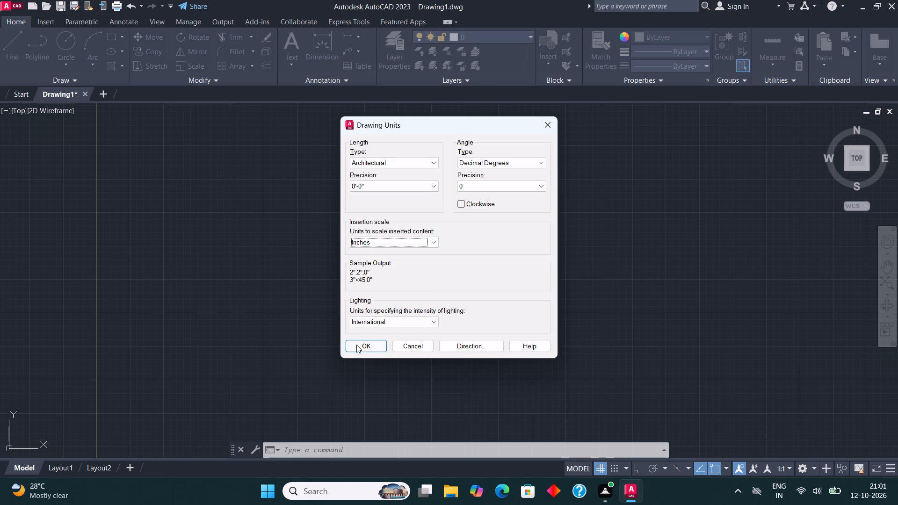
click(357, 345)
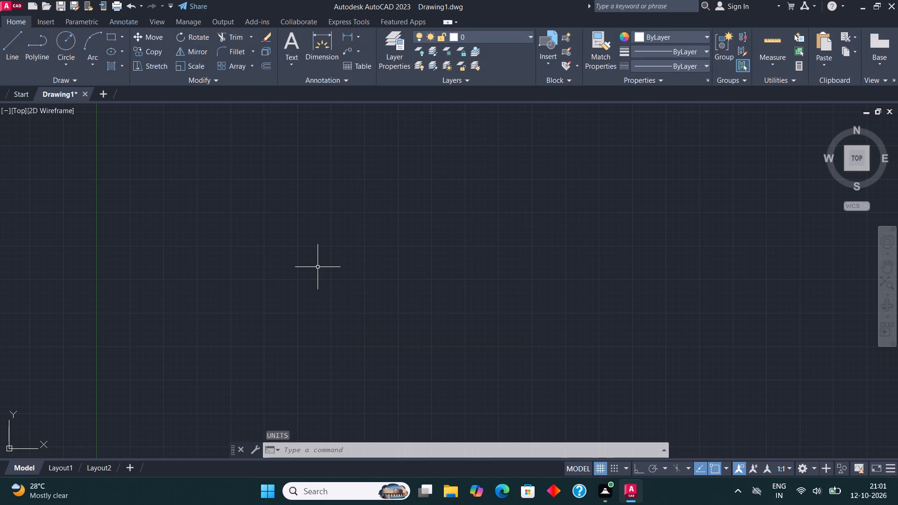
Modify the ISO-25 dimension style so its linear primary units are Architectural with 0'-0" precision.
text(dim)
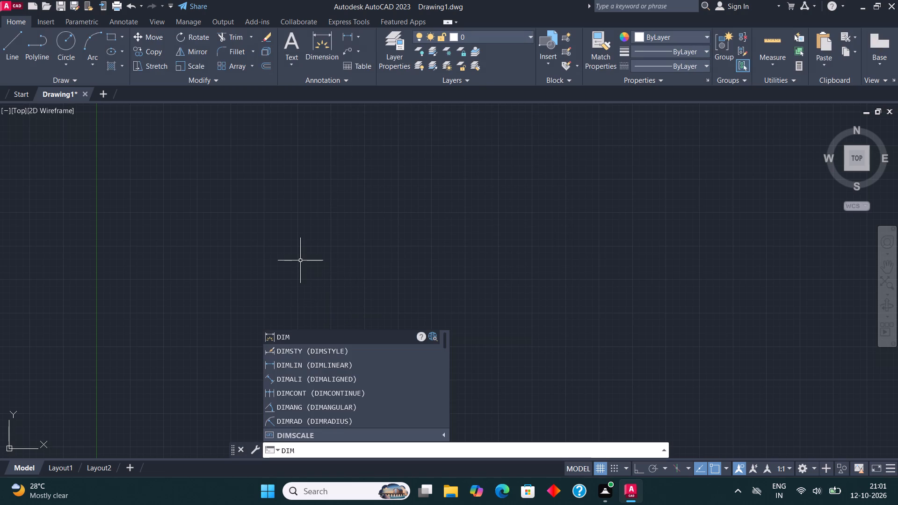
click(313, 352)
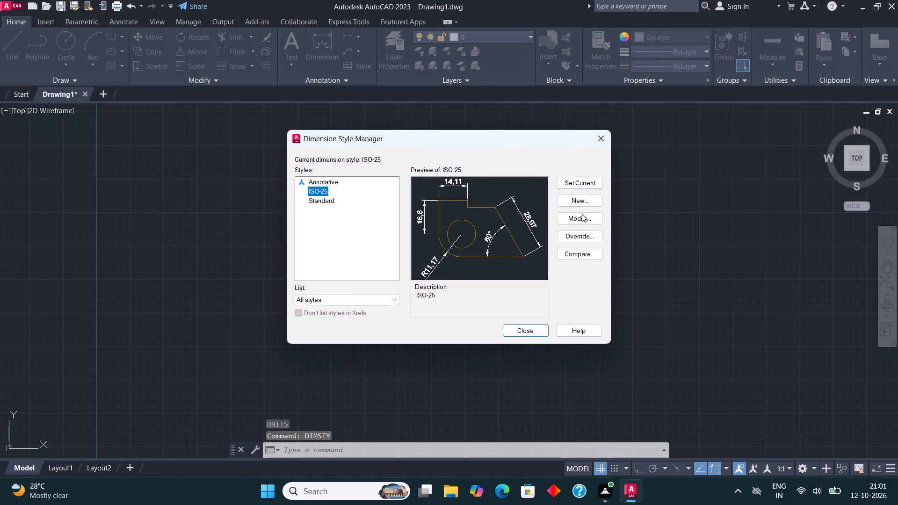
click(580, 221)
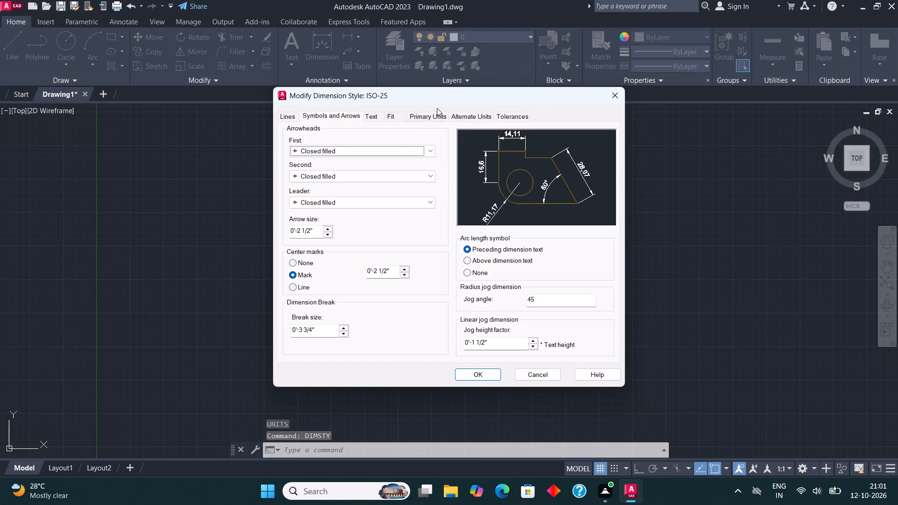
click(436, 113)
click(423, 136)
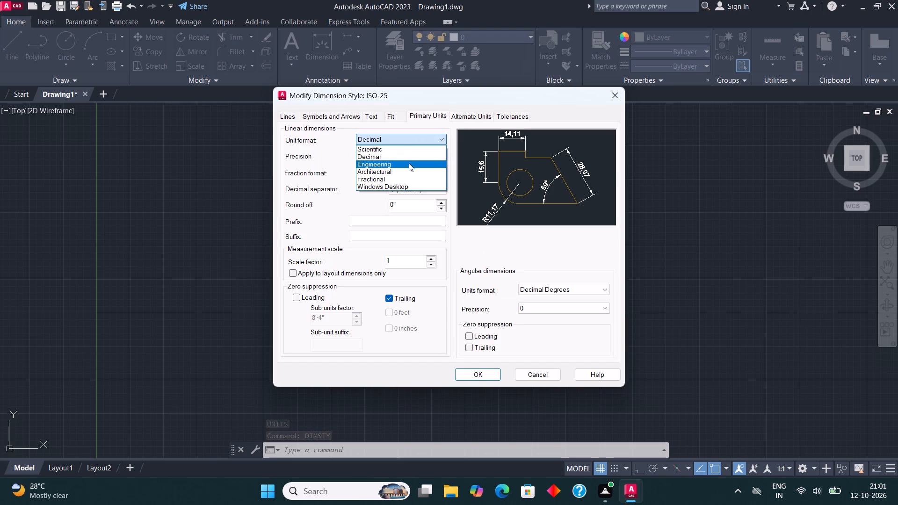
click(401, 173)
click(401, 155)
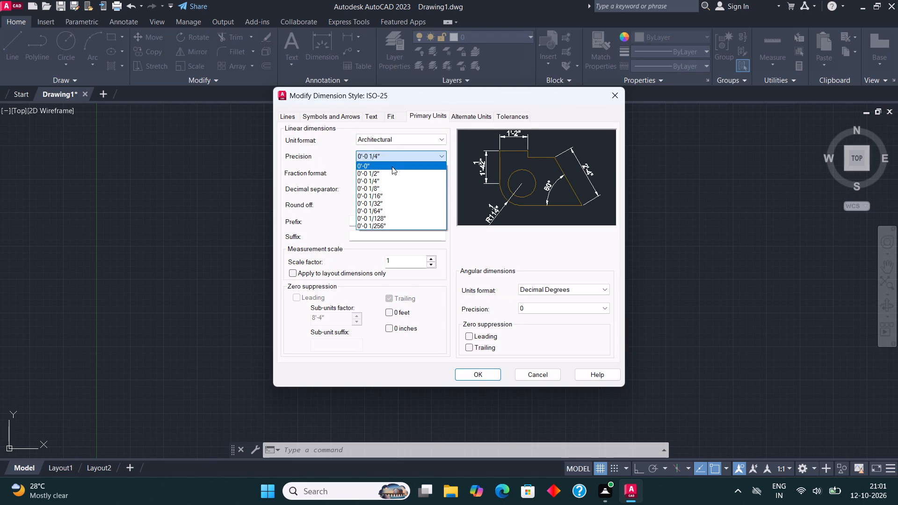
click(392, 167)
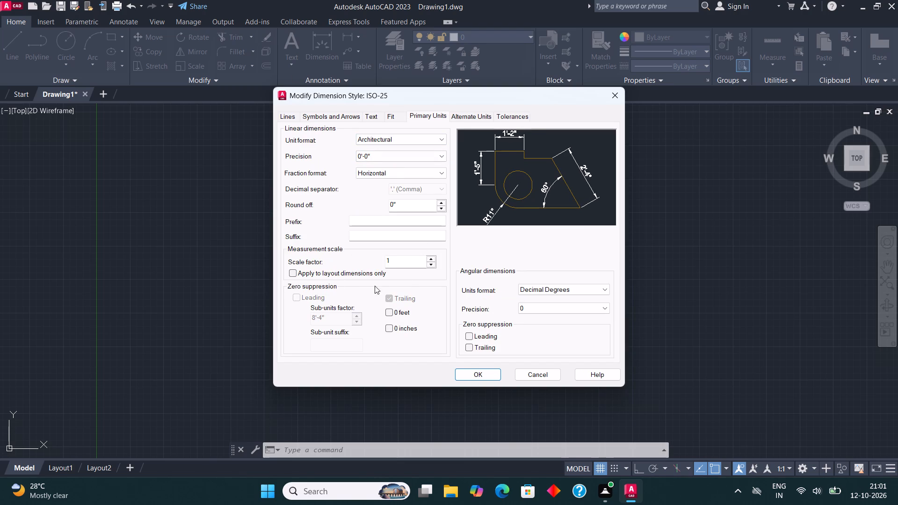
Set the ISO-25 dimension text height to 5", make the style current and close the Dimension Style Manager.
click(375, 118)
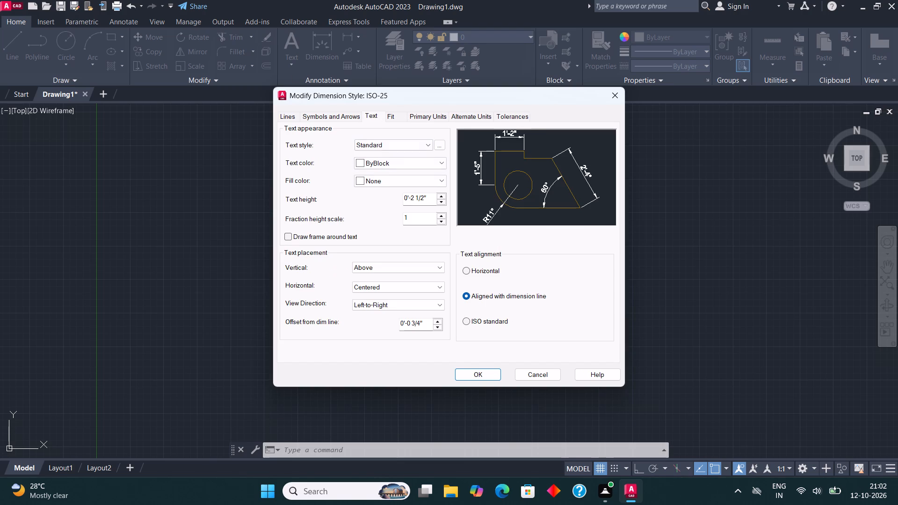
drag(427, 198, 392, 200)
text(5")
click(472, 373)
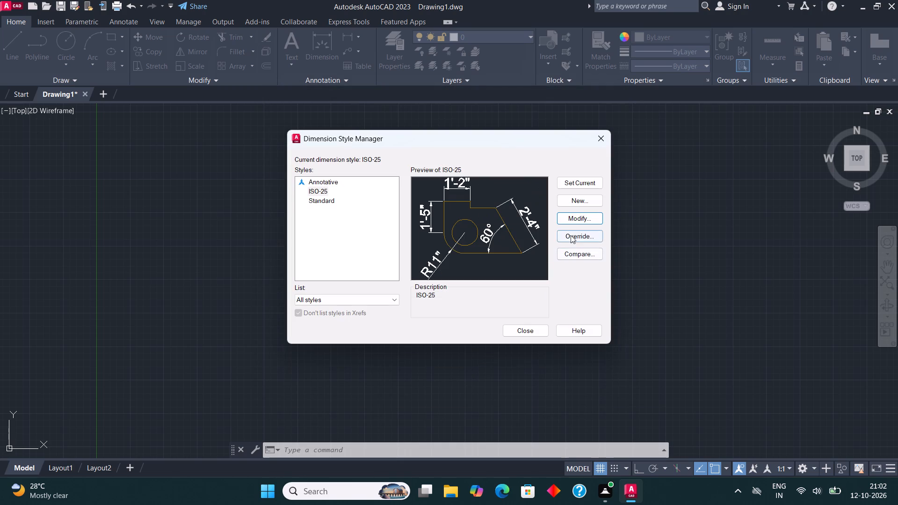
click(577, 216)
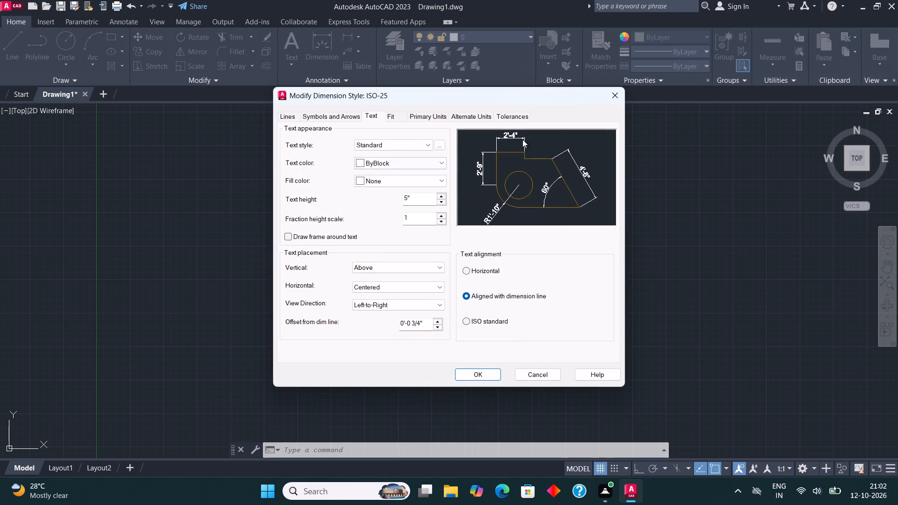
click(472, 365)
click(472, 373)
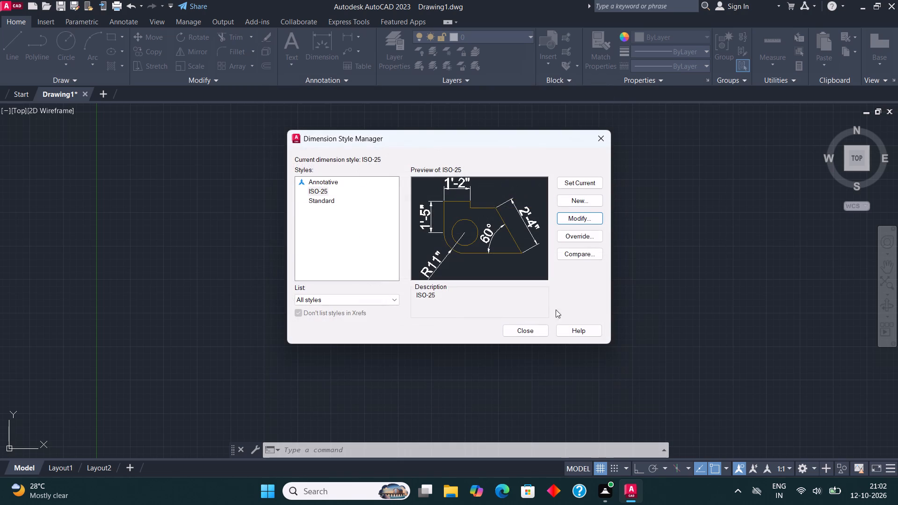
click(579, 179)
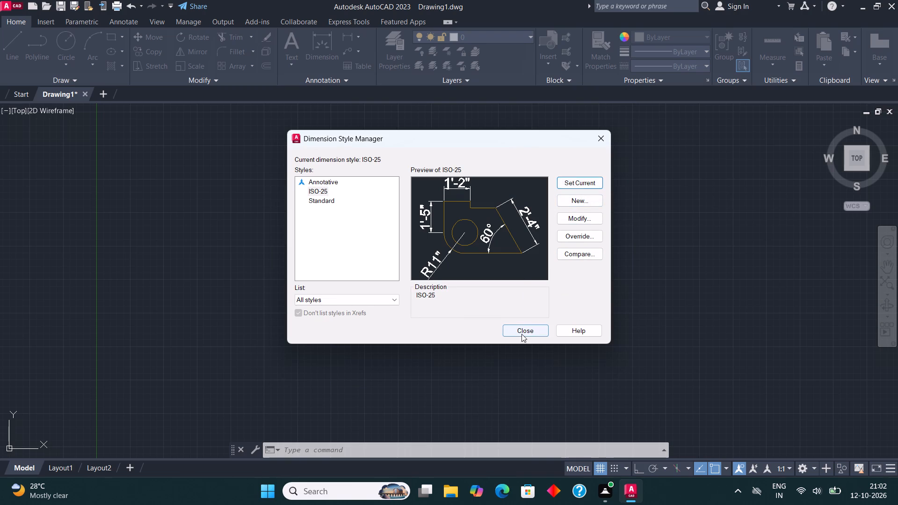
click(521, 334)
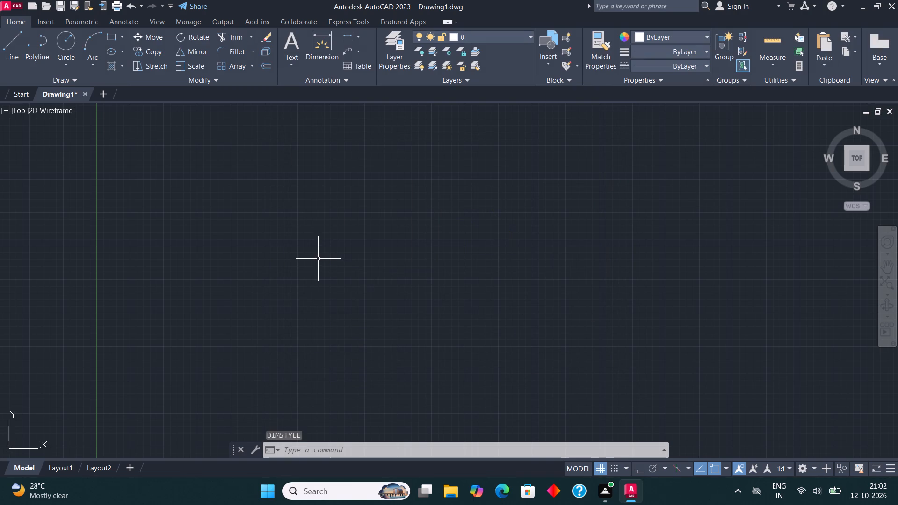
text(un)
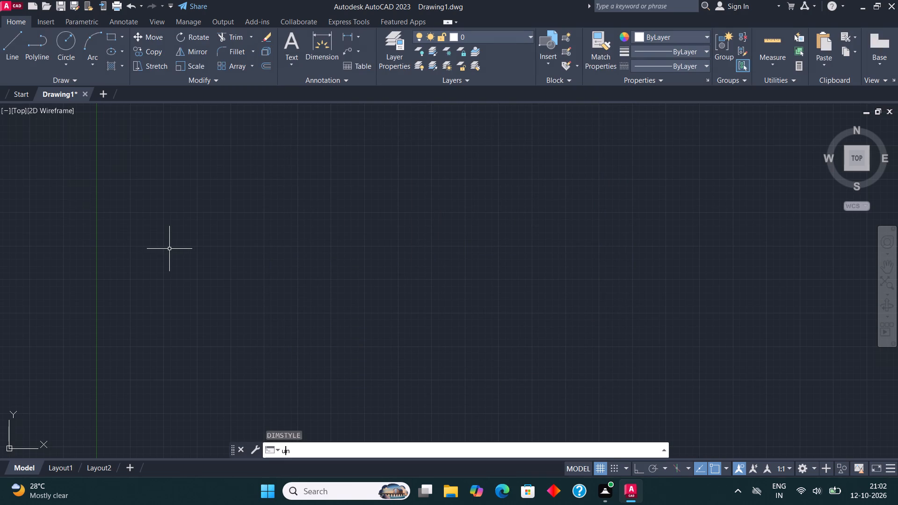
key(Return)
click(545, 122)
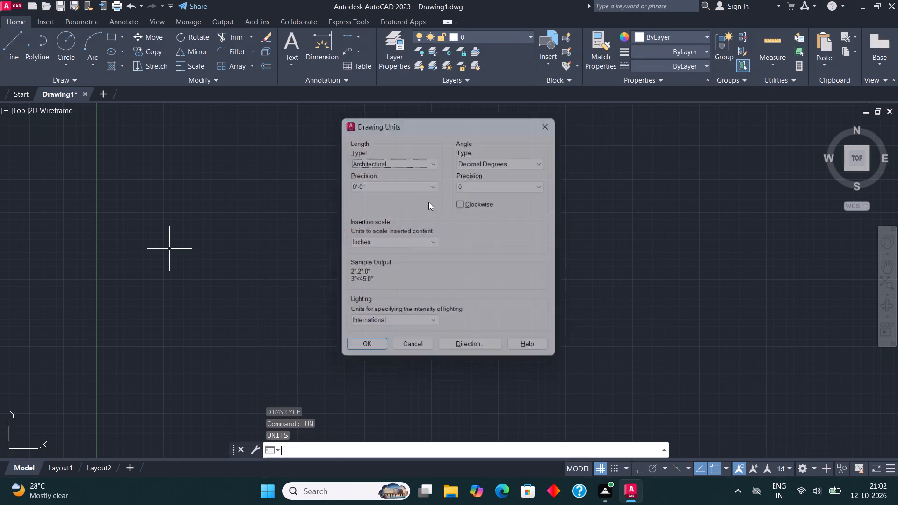
With Ortho on, draw a rectangular outline from lines, 30' across and 50' down, its left side running slightly past the top edge.
key(F8)
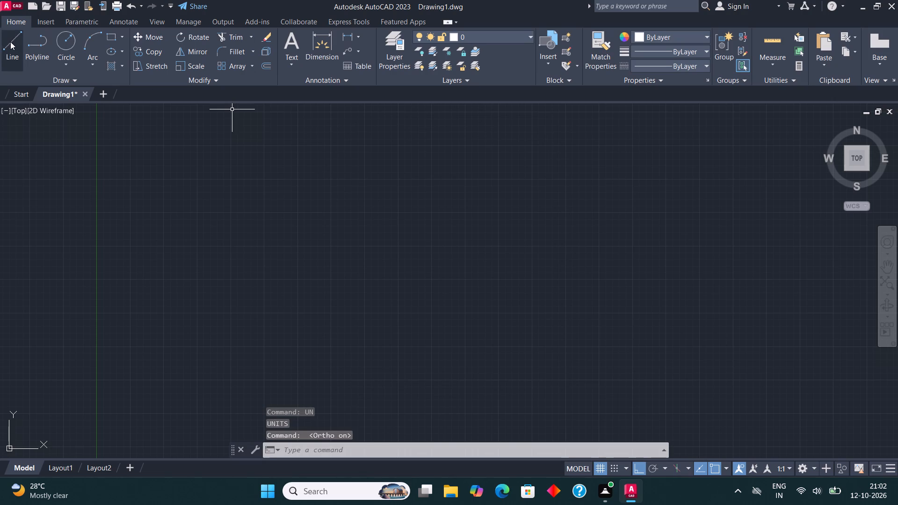
click(10, 42)
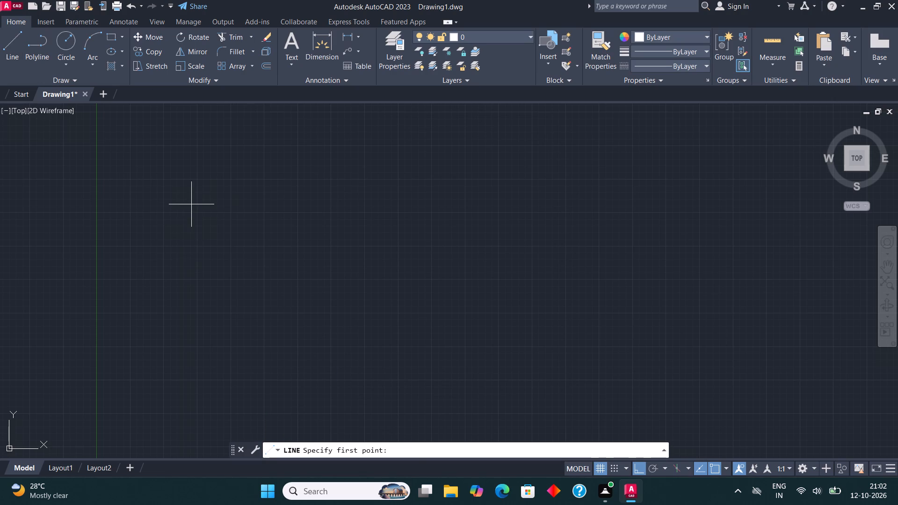
click(191, 204)
text(30')
key(Return)
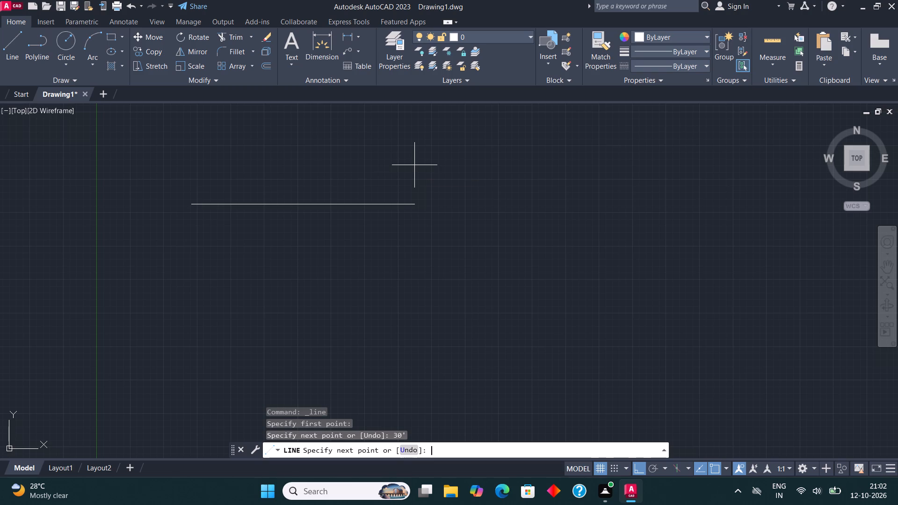
middle_drag(279, 296, 319, 300)
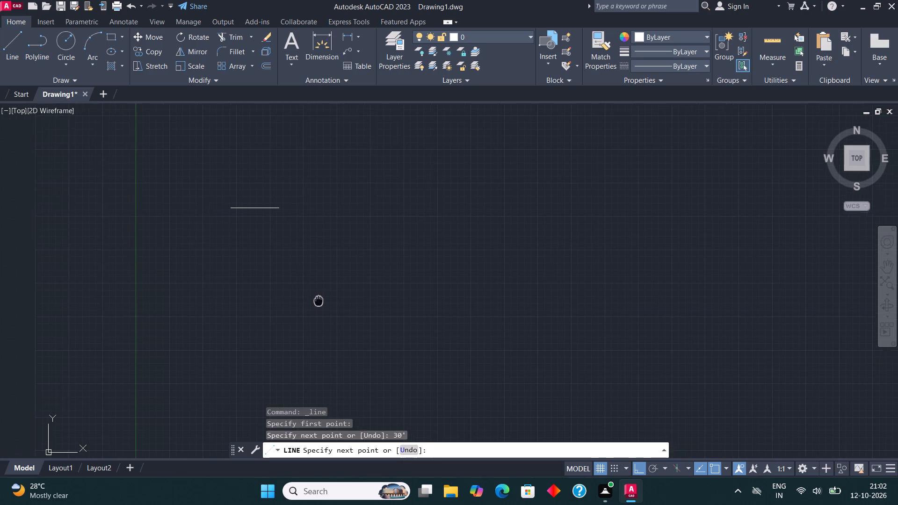
middle_drag(319, 300, 323, 301)
scroll(257, 276, up, 1)
text(50')
key(Return)
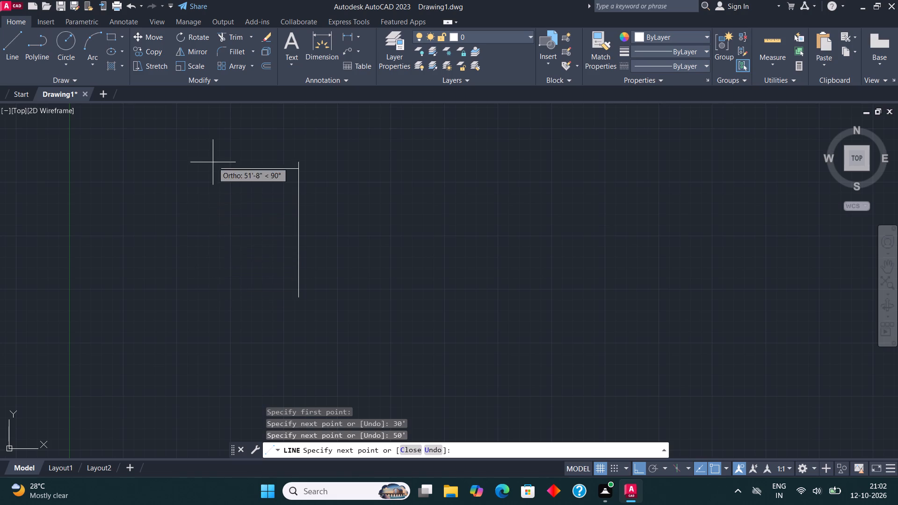
click(221, 258)
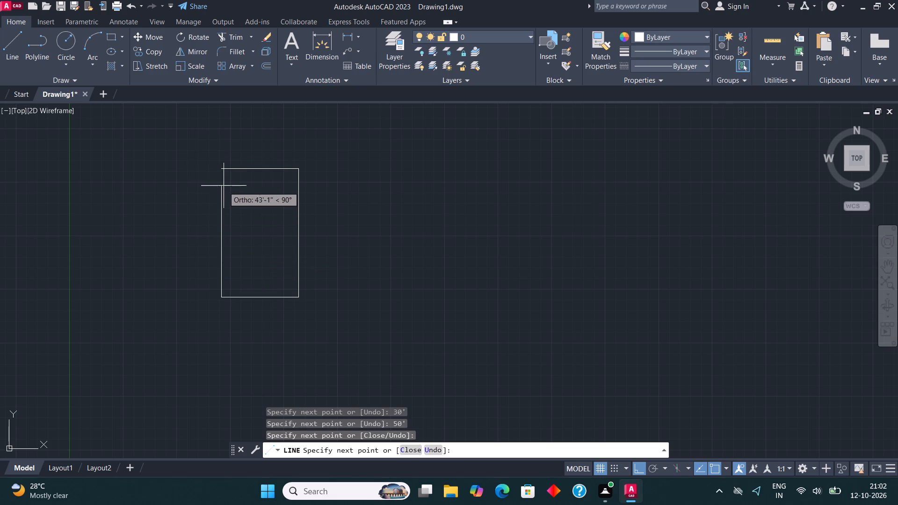
click(224, 162)
key(Escape)
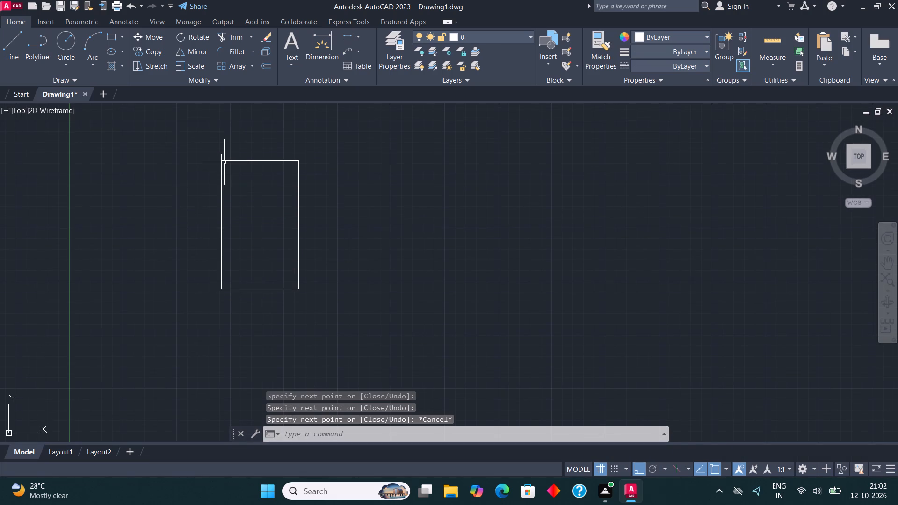
Trim the end of the outline's left line that projects above the top edge.
click(237, 33)
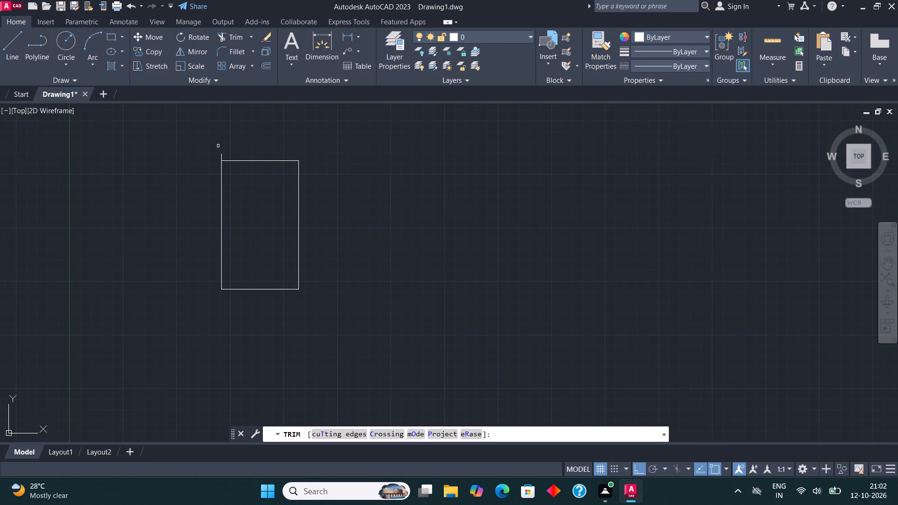
click(223, 155)
click(213, 158)
middle_drag(225, 166, 278, 197)
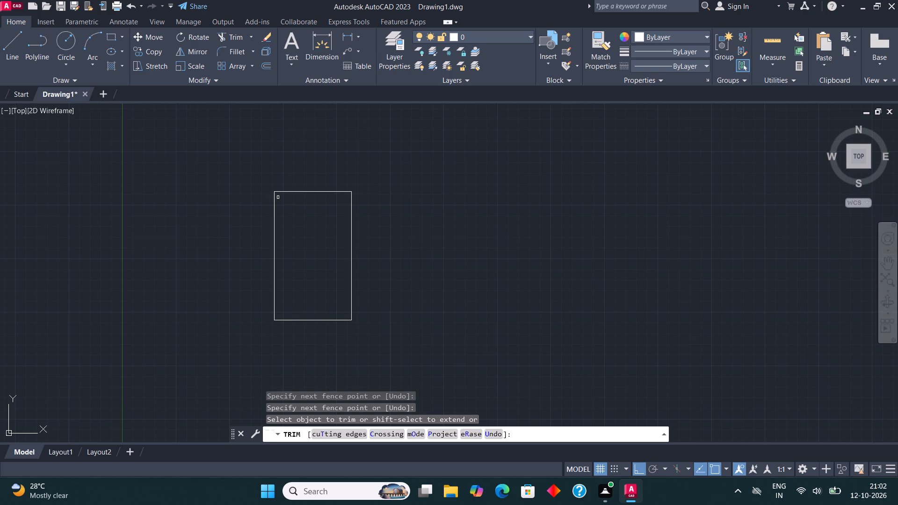
Draw a rectangle over the existing outline, from its upper-left corner to its lower-right corner.
key(Escape)
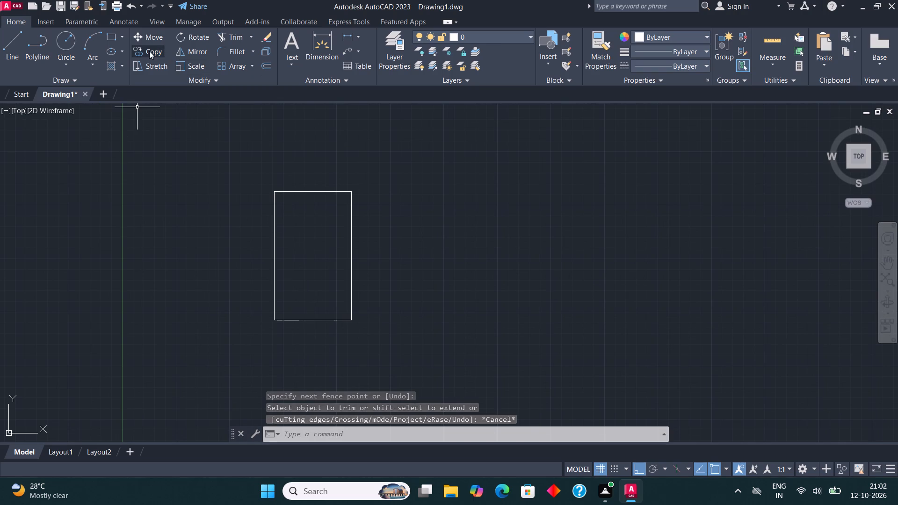
click(109, 32)
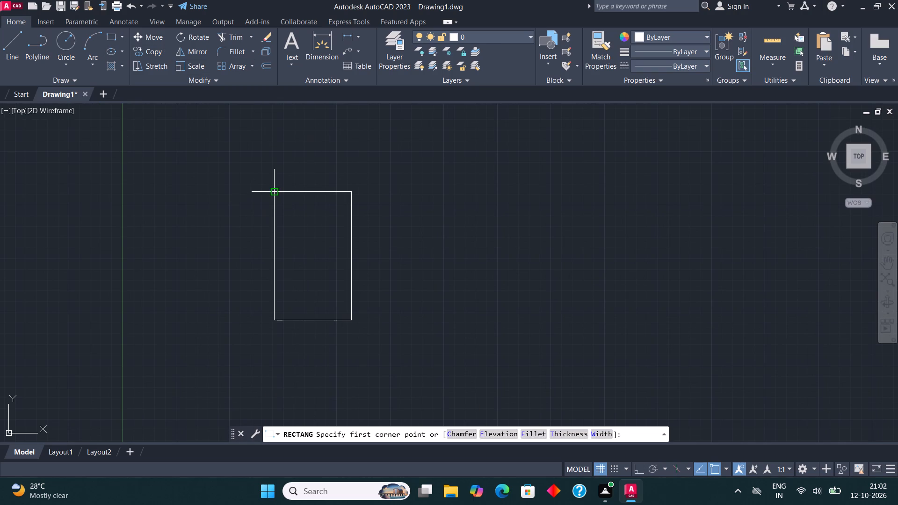
click(272, 192)
click(353, 318)
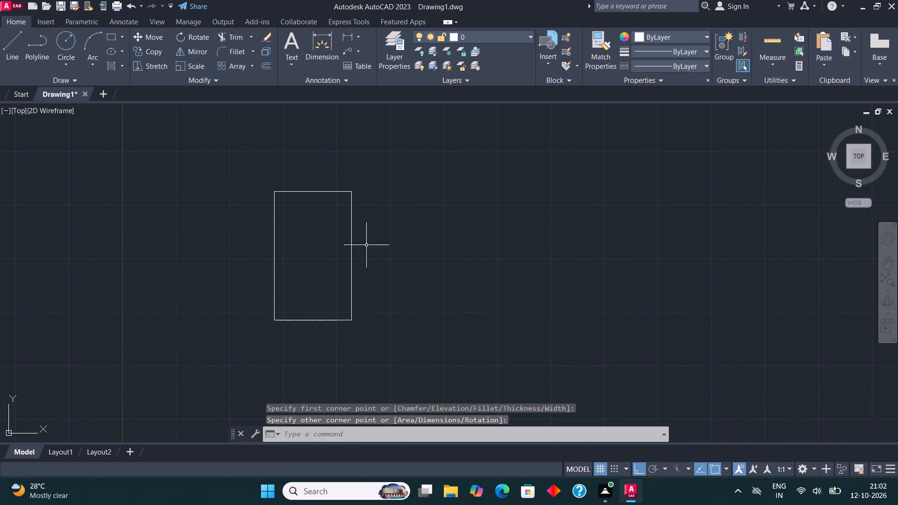
Offset the outline rectangle 9" inward to form the exterior wall thickness.
click(377, 290)
click(310, 219)
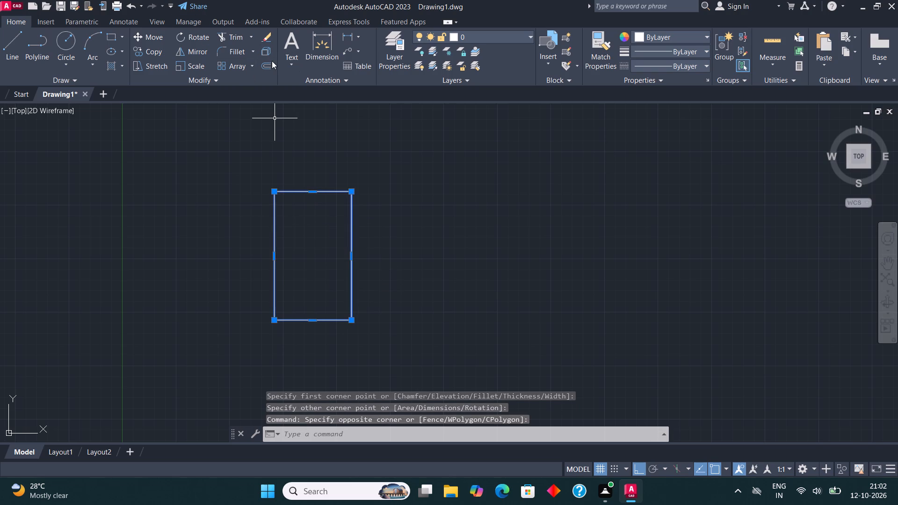
click(269, 62)
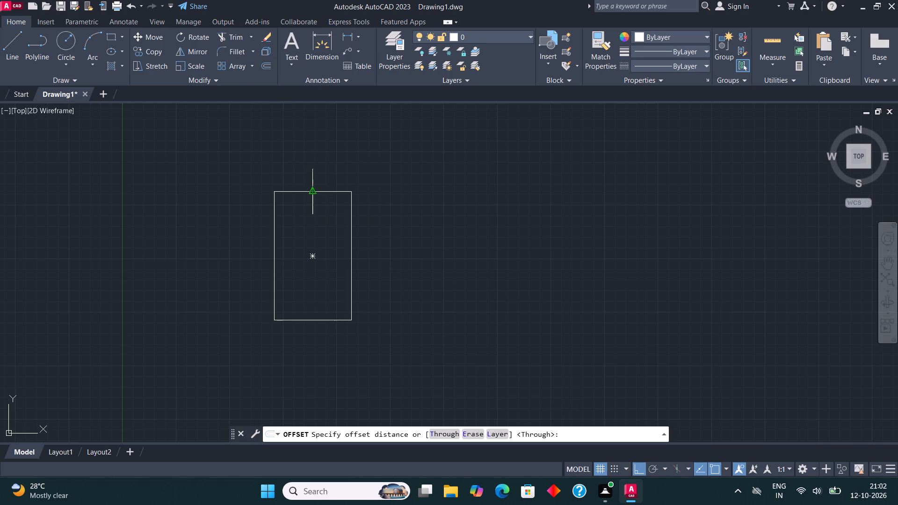
click(310, 192)
text(9")
key(Return)
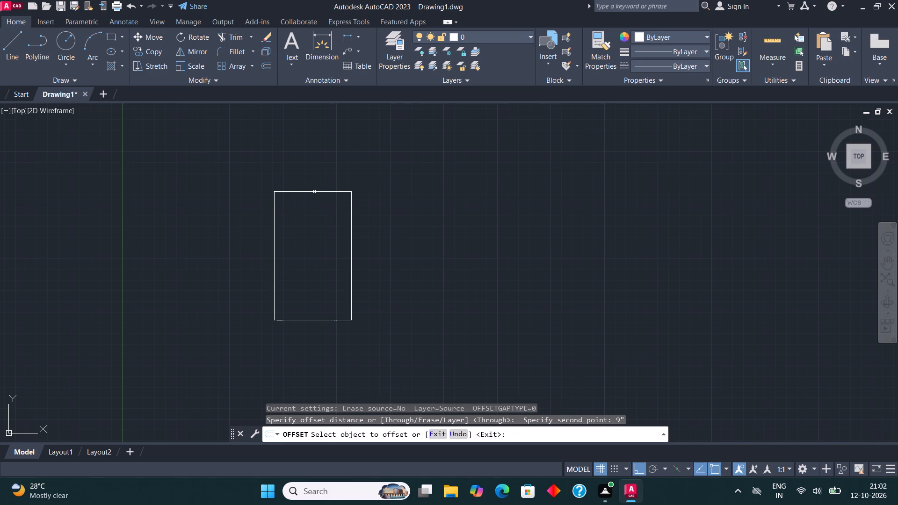
click(314, 192)
click(315, 210)
middle_click(315, 211)
scroll(315, 211, up, 1)
key(Escape)
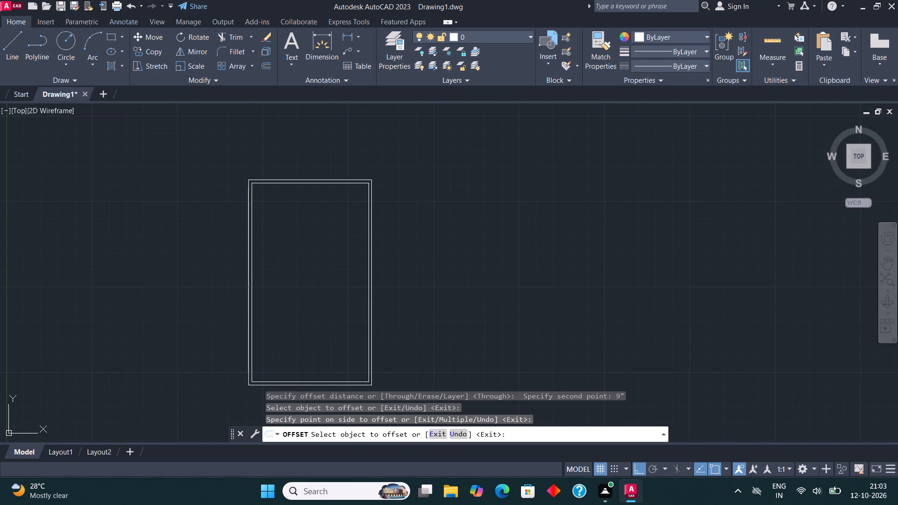
Draw a room from lines in the inner upper-left corner, 10' across and 8' down, closing against the left exterior wall.
click(13, 58)
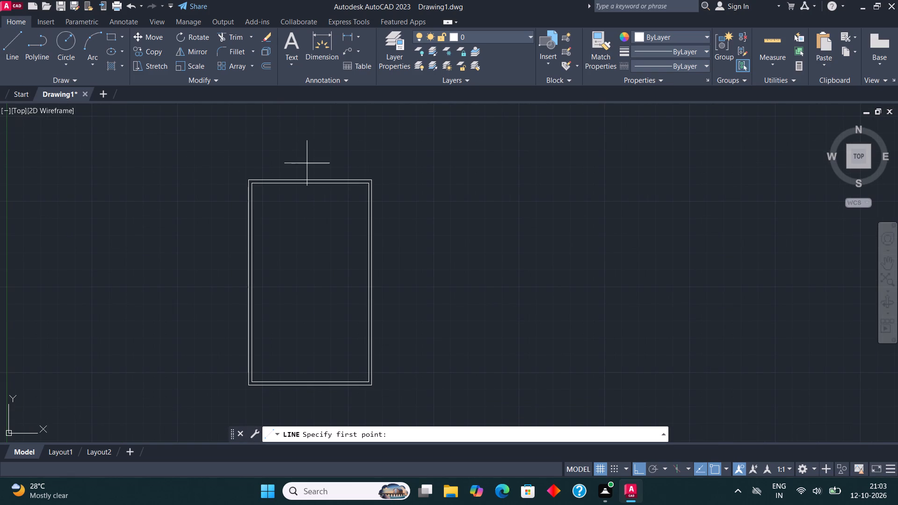
scroll(278, 173, up, 3)
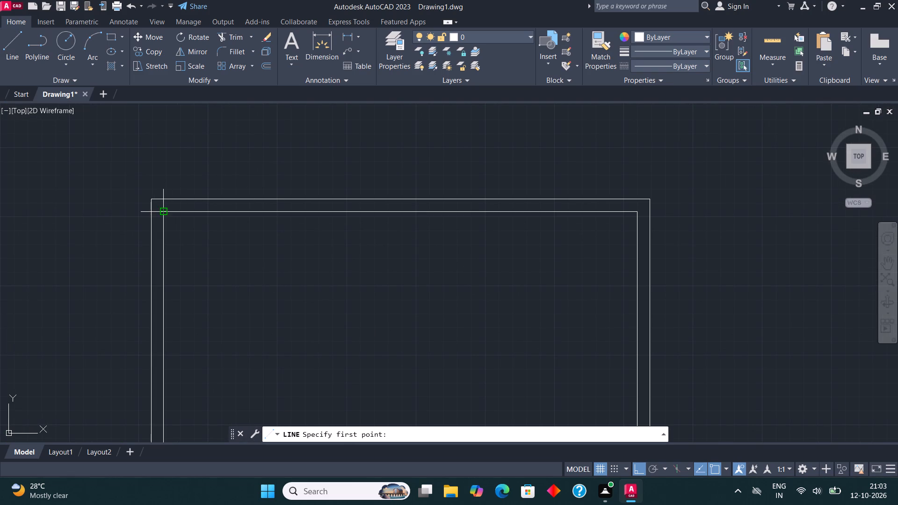
click(164, 213)
text(10')
key(Return)
scroll(252, 216, down, 1)
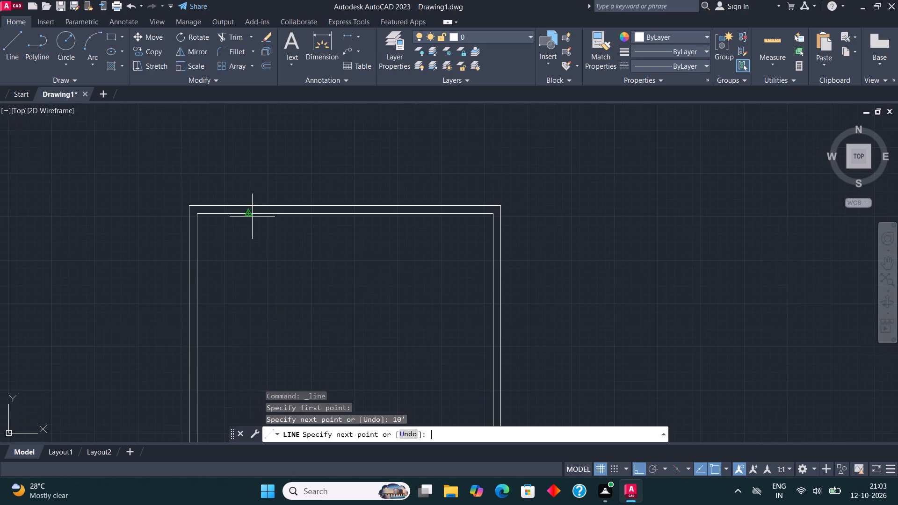
text(8')
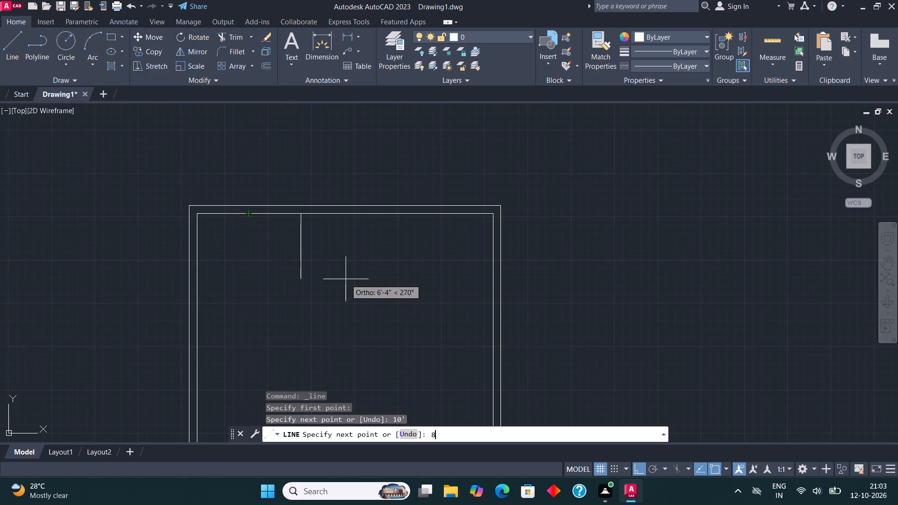
key(Return)
click(200, 294)
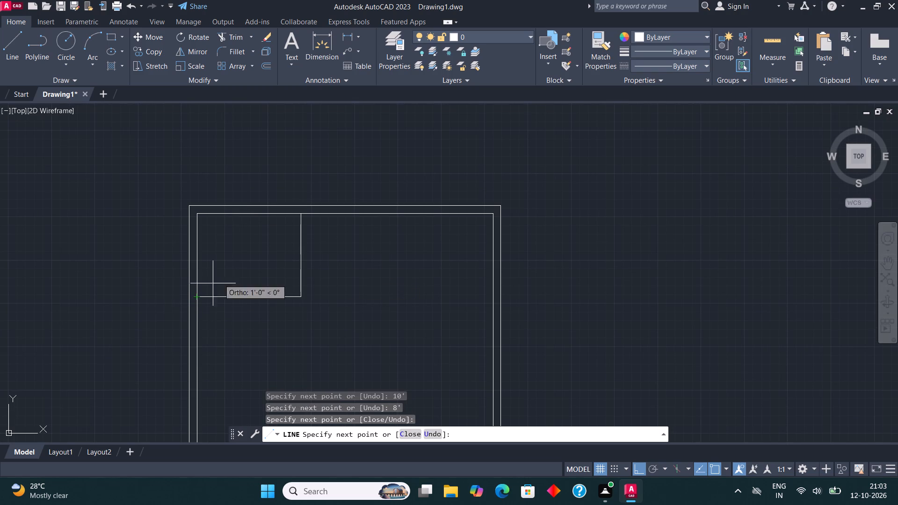
key(Escape)
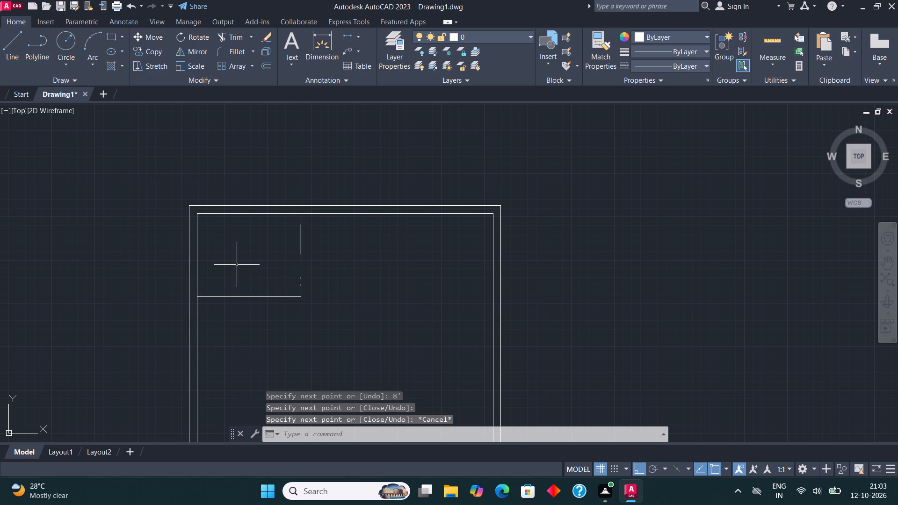
Offset the 10' by 8' room's right and bottom lines 4.5" outward to form partition walls.
middle_drag(286, 252, 293, 219)
click(327, 283)
click(213, 199)
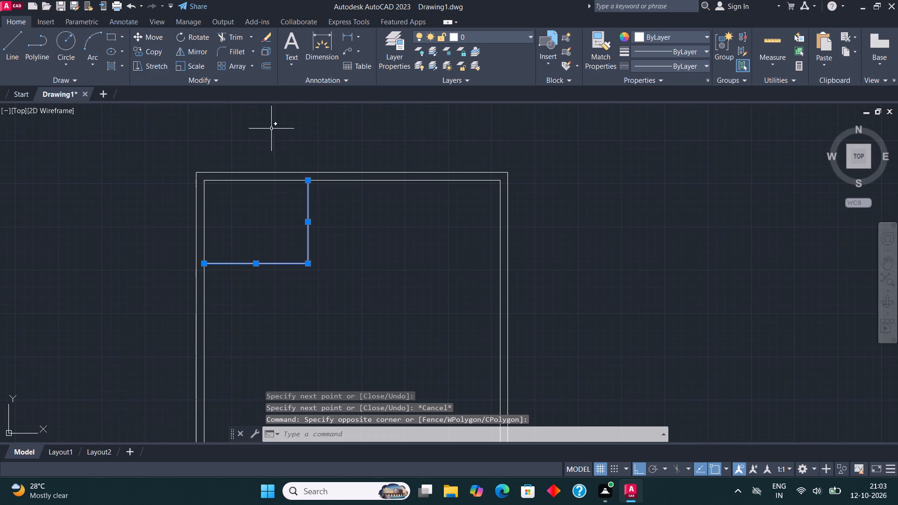
click(267, 66)
click(306, 230)
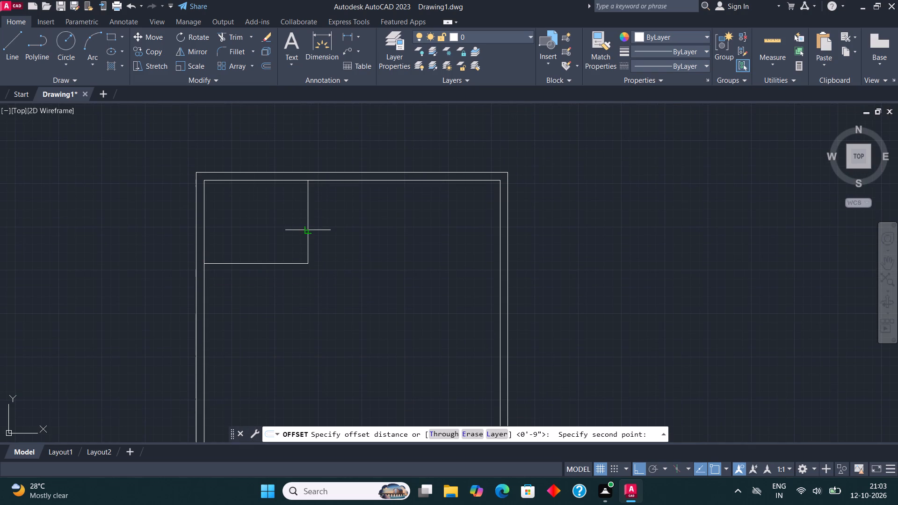
text(4.5")
key(Return)
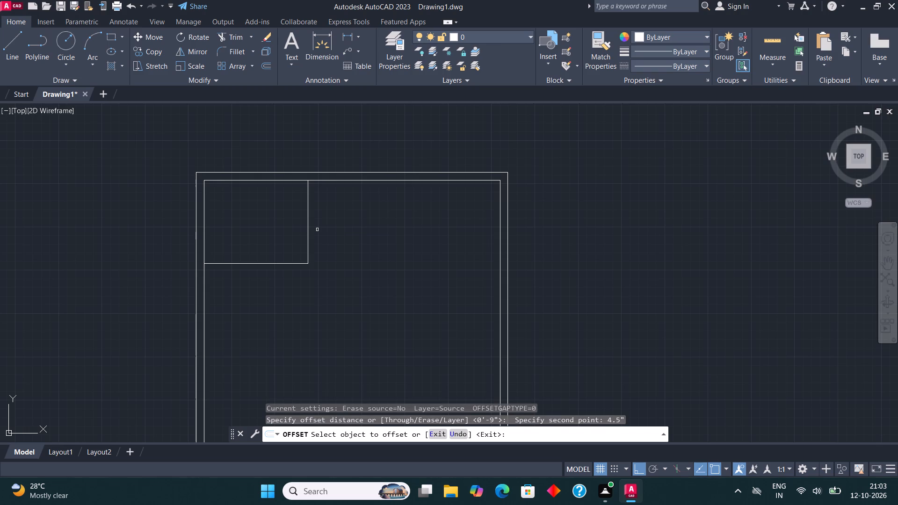
click(309, 211)
click(319, 218)
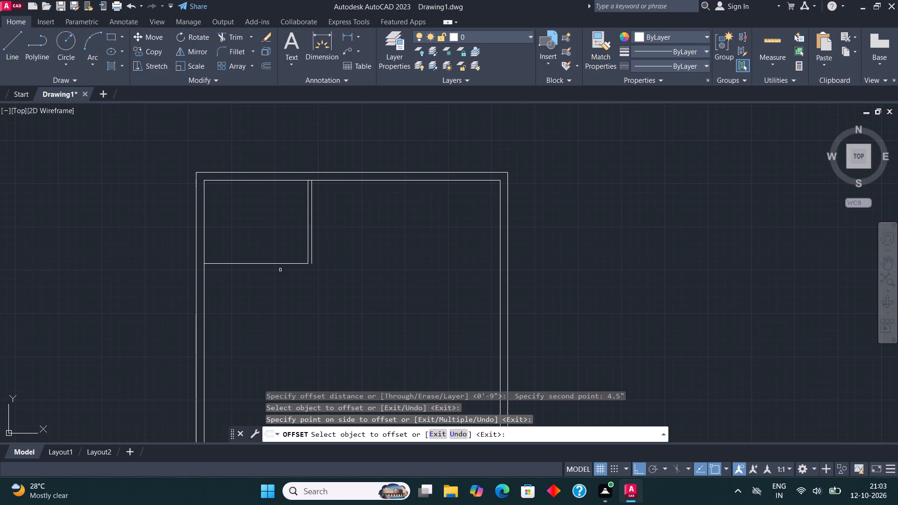
click(277, 265)
click(275, 278)
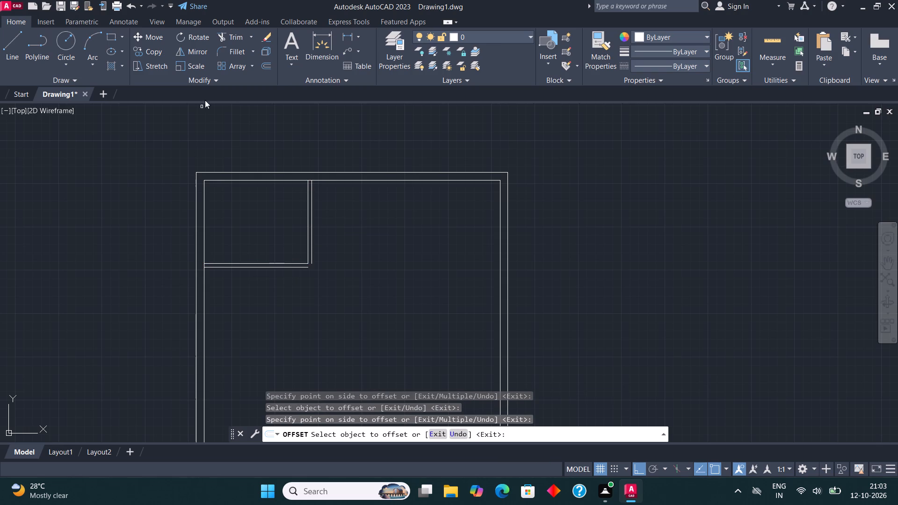
Fillet the two outer partition lines of the 10' by 8' room so they meet in a square corner.
click(233, 50)
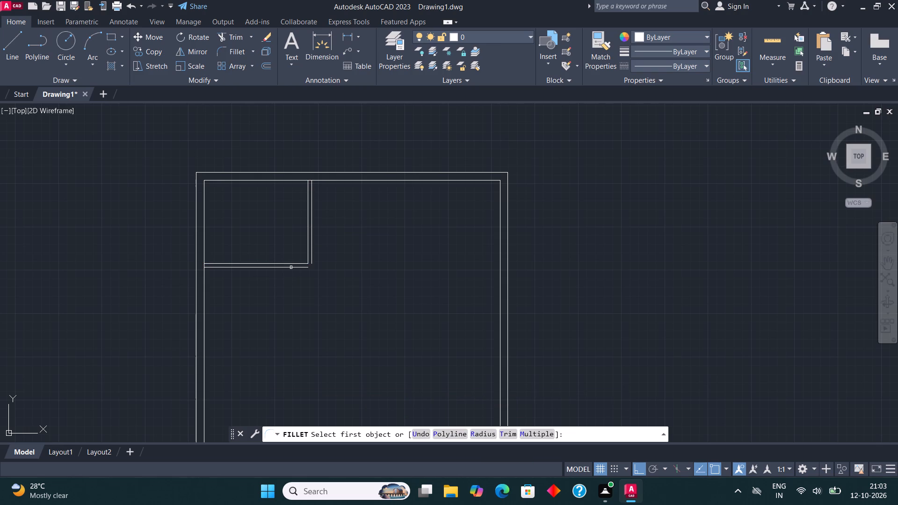
click(292, 269)
click(312, 252)
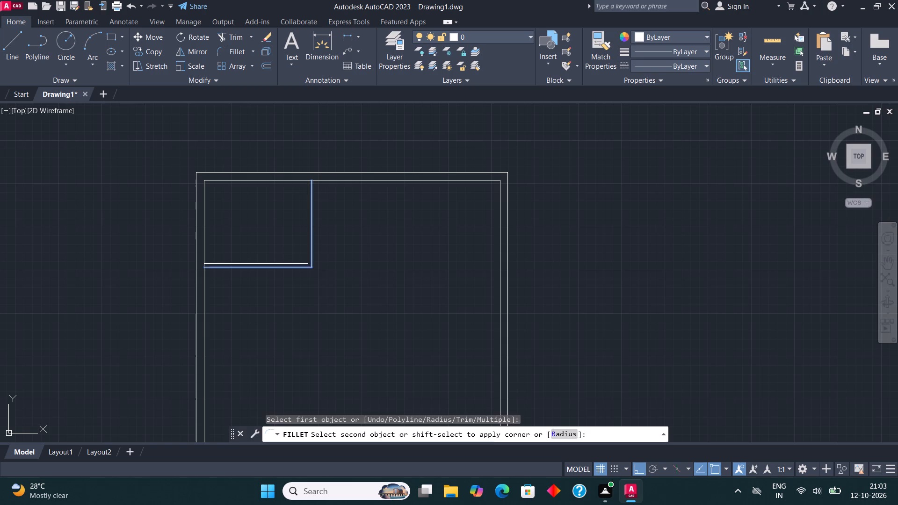
Draw a room from lines in the inner upper-right corner, 11' across and 16' down, closing against the right exterior wall.
click(18, 42)
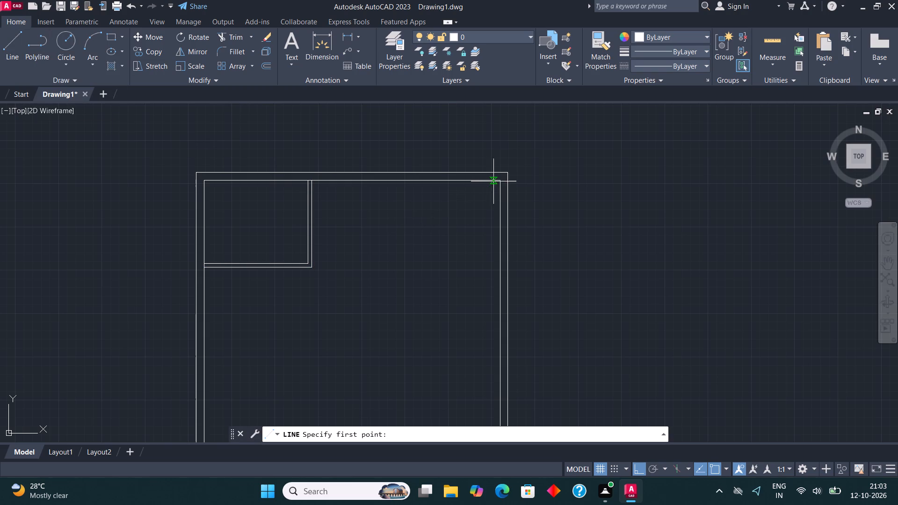
click(500, 181)
text(11')
key(Return)
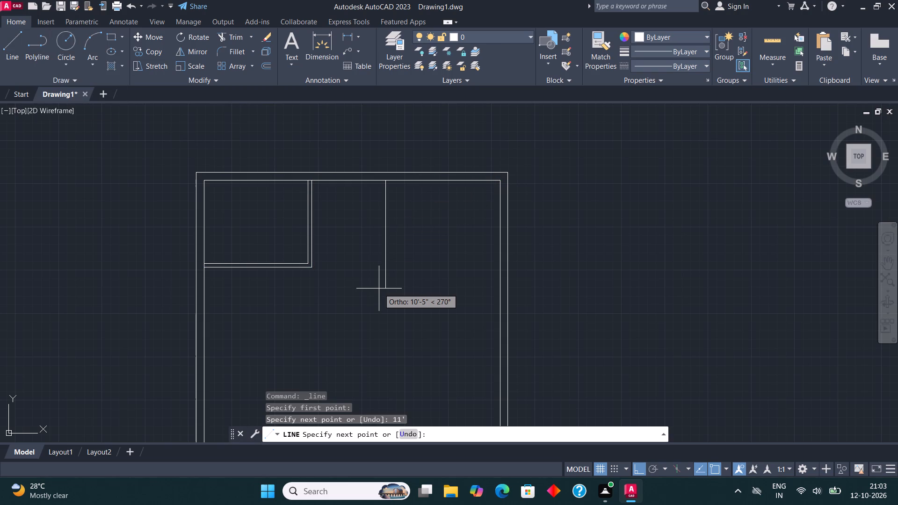
text(16')
key(Return)
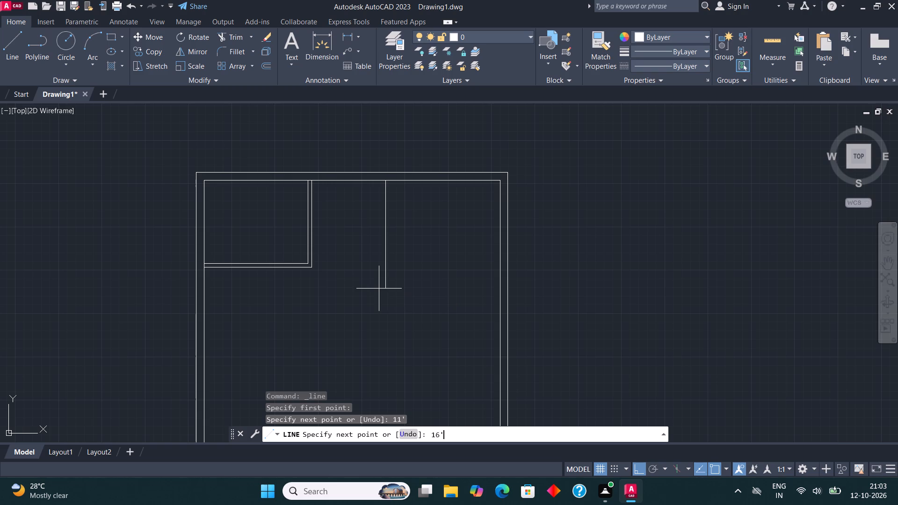
click(497, 346)
key(Escape)
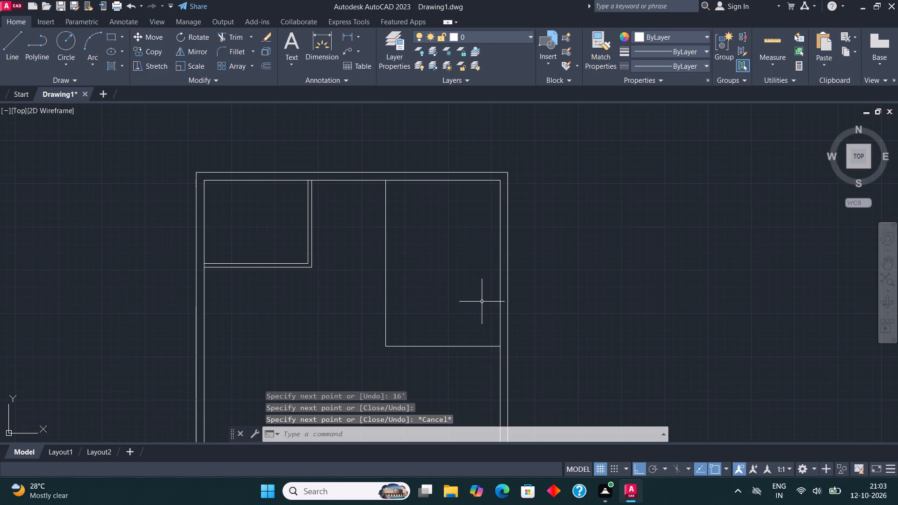
Offset the 11' by 16' room's left and bottom lines 4.5" outward to form partition walls.
middle_drag(472, 295, 440, 302)
click(363, 363)
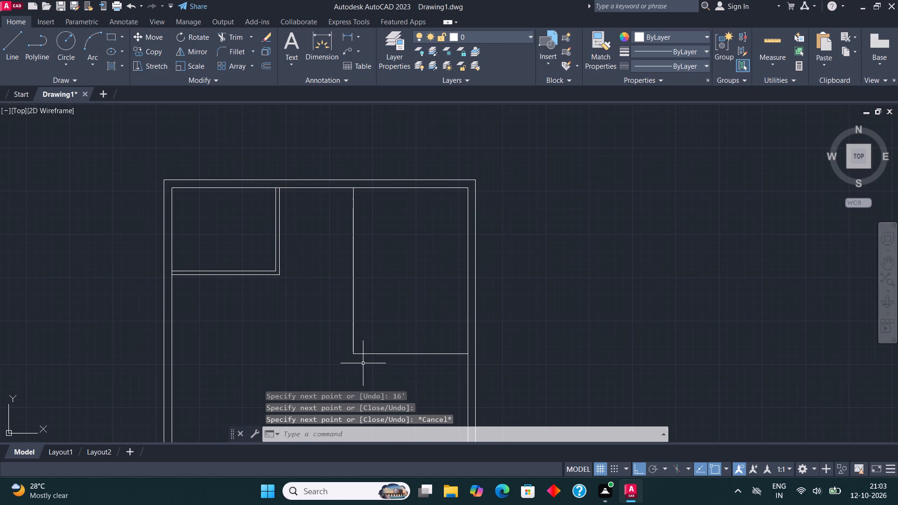
click(330, 328)
click(263, 66)
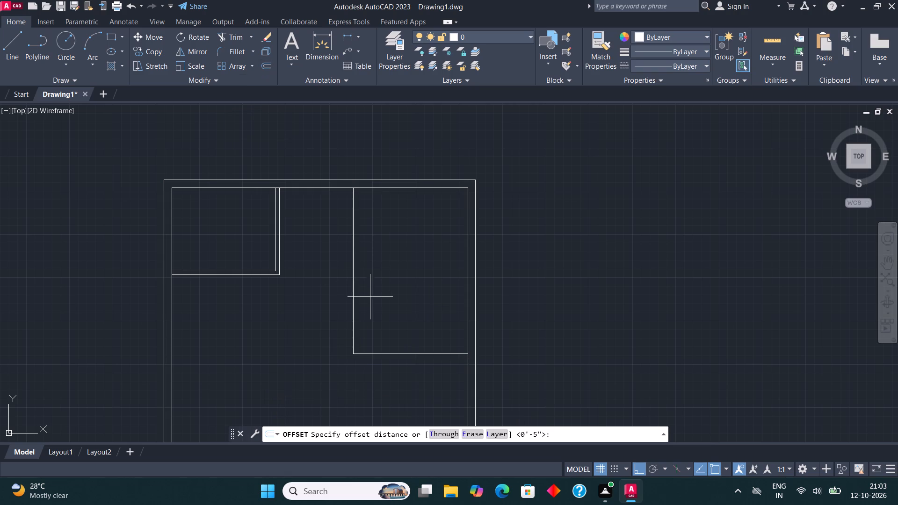
click(354, 269)
text(4.5")
key(Return)
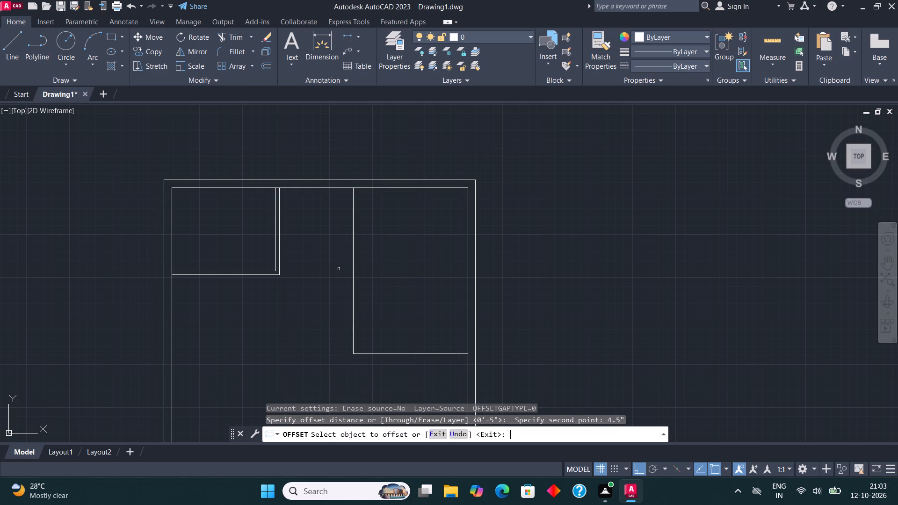
click(352, 277)
click(342, 267)
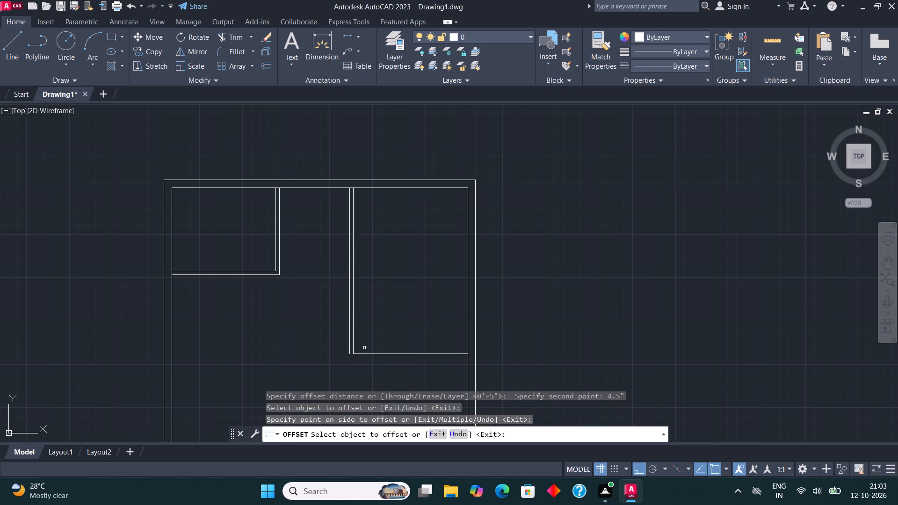
click(369, 352)
click(374, 354)
click(375, 364)
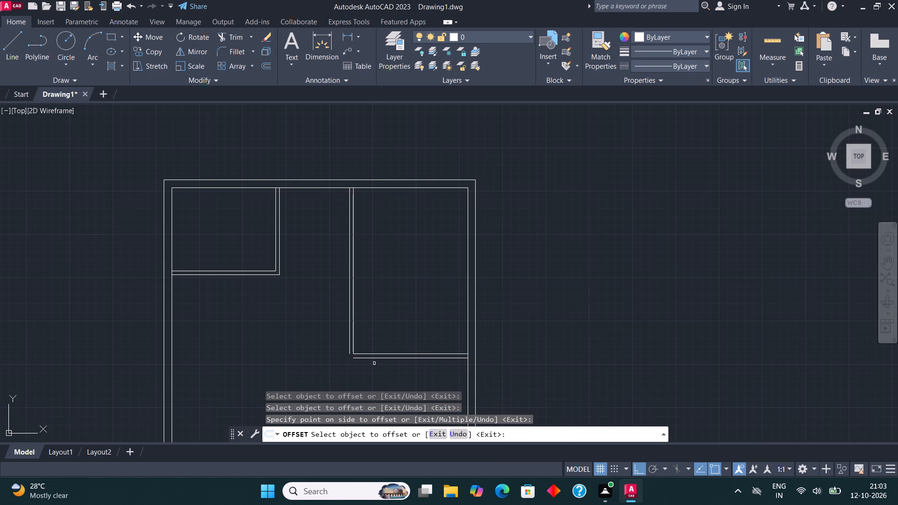
Fillet the two outer partition lines of the 11' by 16' room so they meet in a square corner.
click(232, 50)
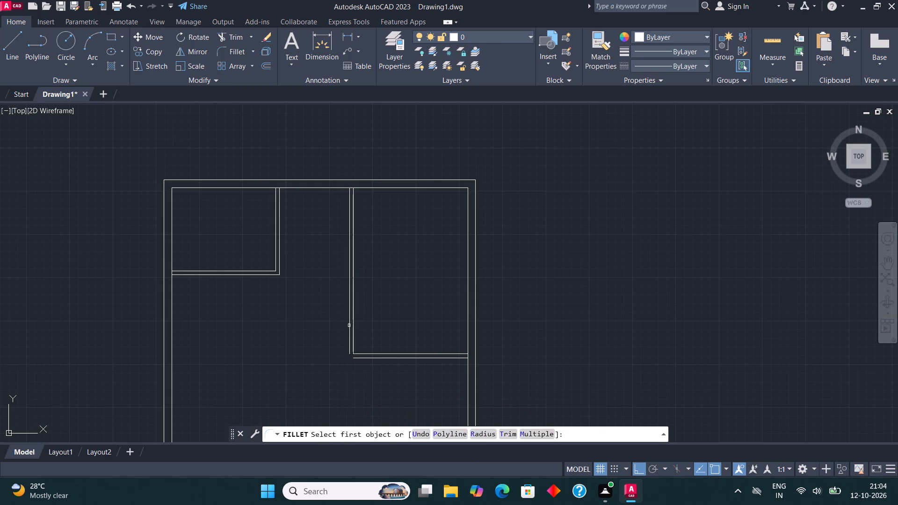
click(349, 325)
click(362, 358)
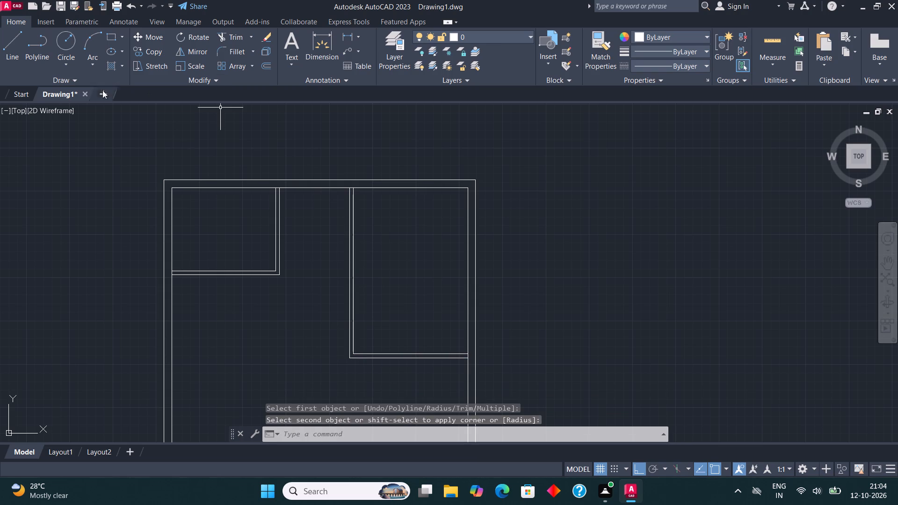
Draw a line 3'8" down the smaller room's outer partition face from the top wall, continuing straight across to the larger room's partition.
click(14, 49)
scroll(277, 190, up, 1)
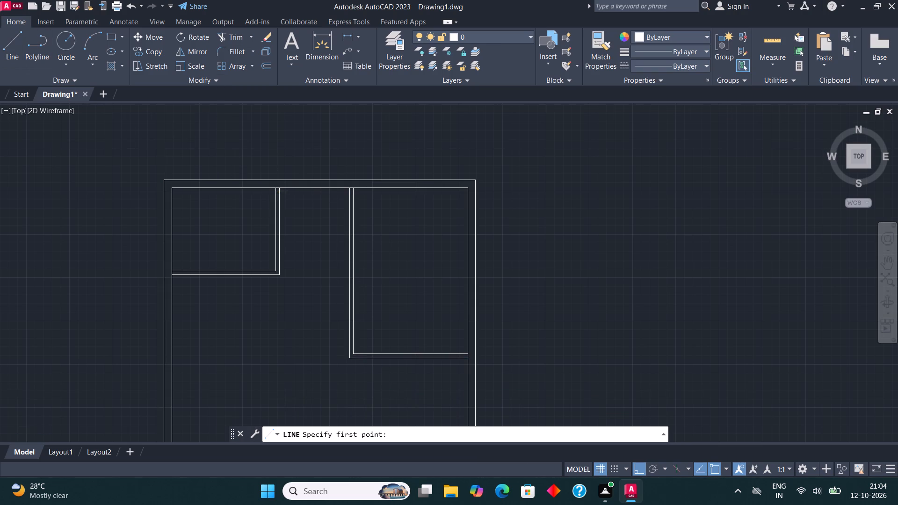
scroll(277, 190, up, 1)
click(277, 186)
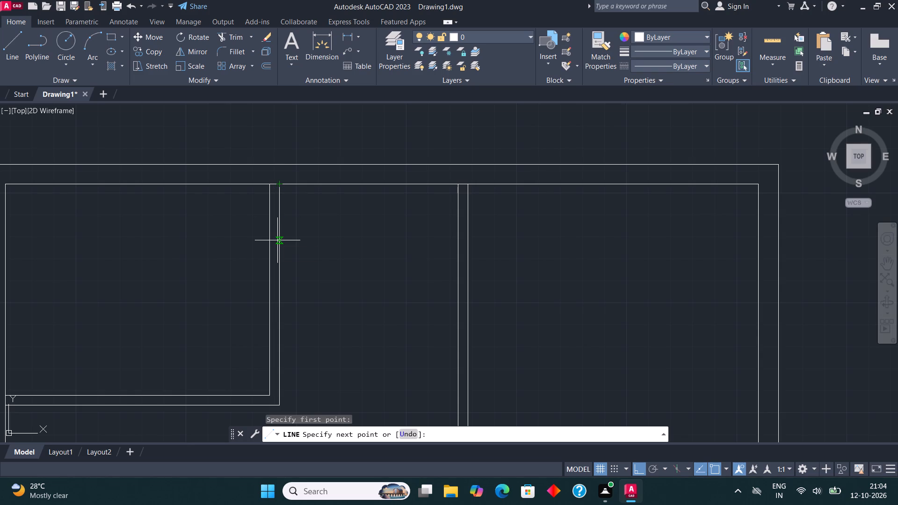
text(3'8")
key(Return)
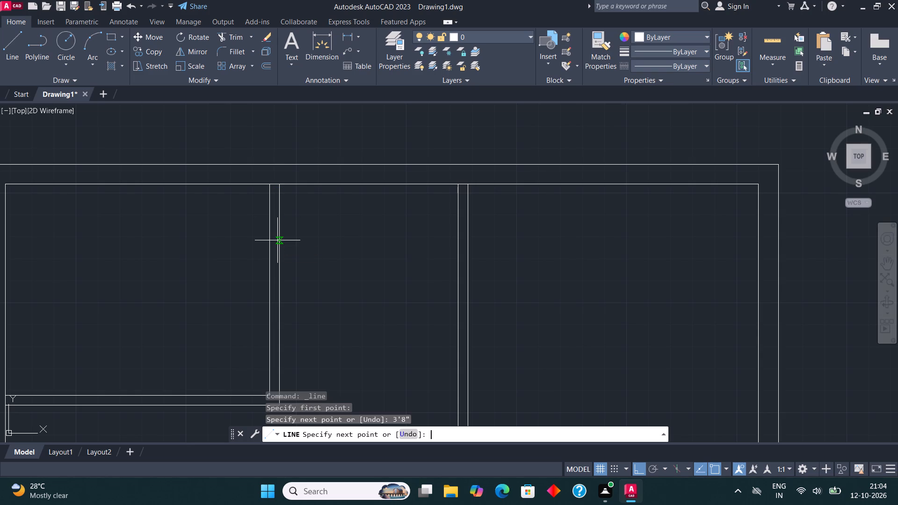
click(456, 280)
middle_drag(451, 258, 435, 236)
key(Escape)
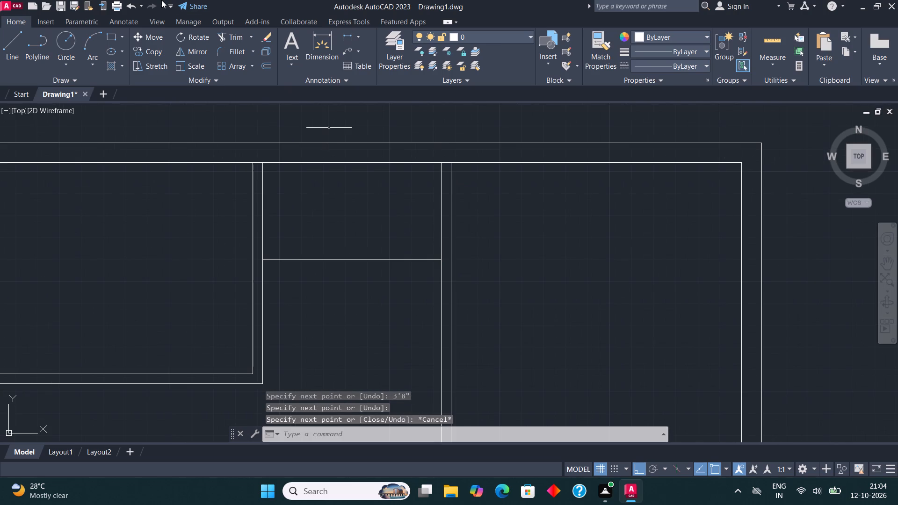
Copy the single line between the two top rooms 4.5" downward to form a partition wall.
scroll(161, 0, down, 1)
scroll(211, 199, down, 2)
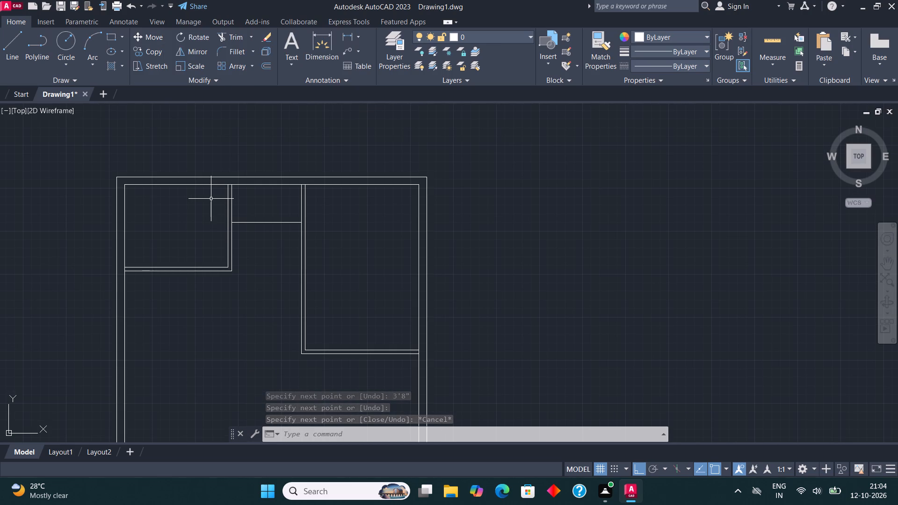
scroll(262, 227, up, 1)
click(263, 227)
click(257, 218)
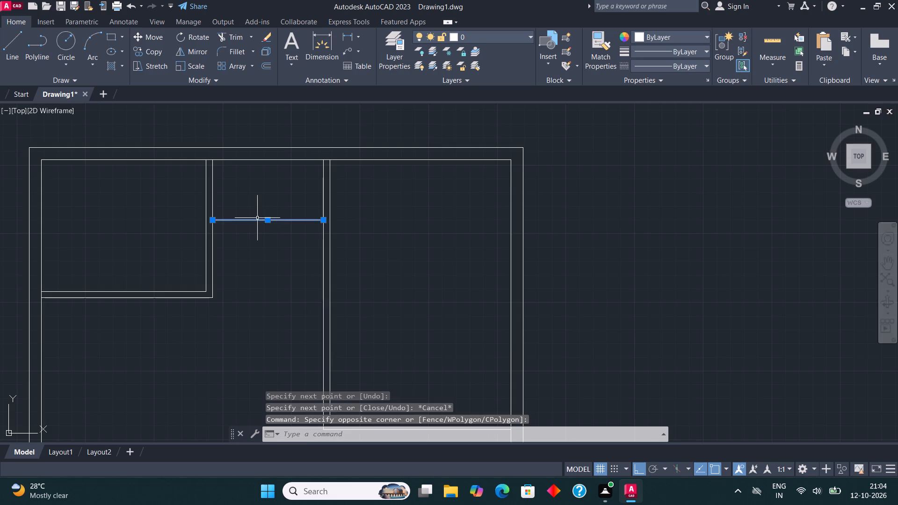
scroll(257, 218, up, 1)
click(155, 57)
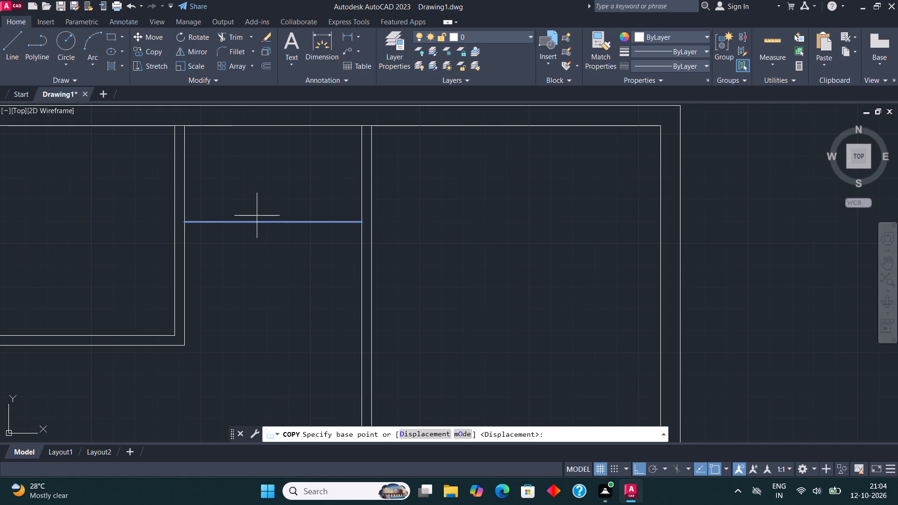
click(268, 221)
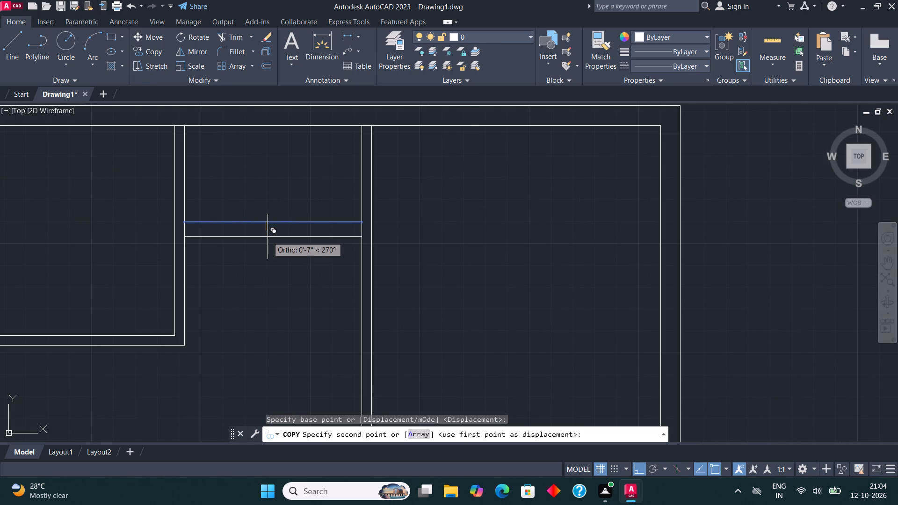
text(4.5")
key(Return)
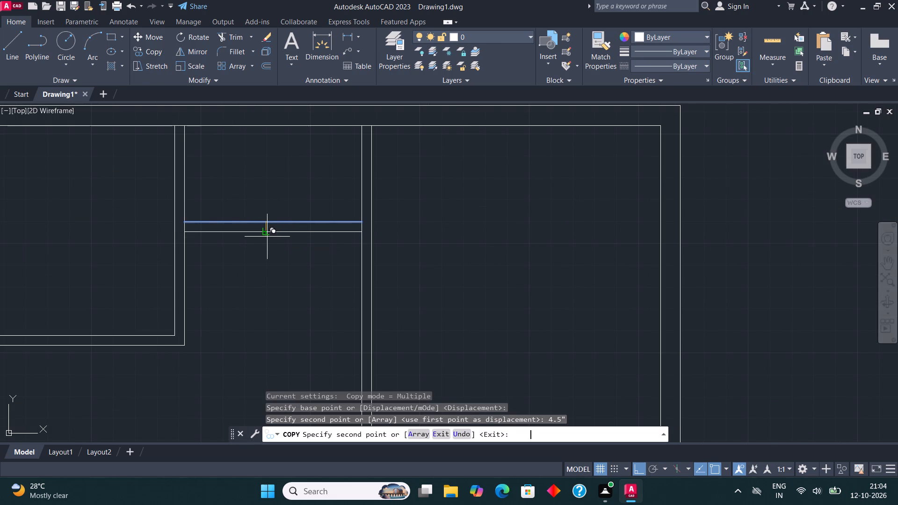
key(Escape)
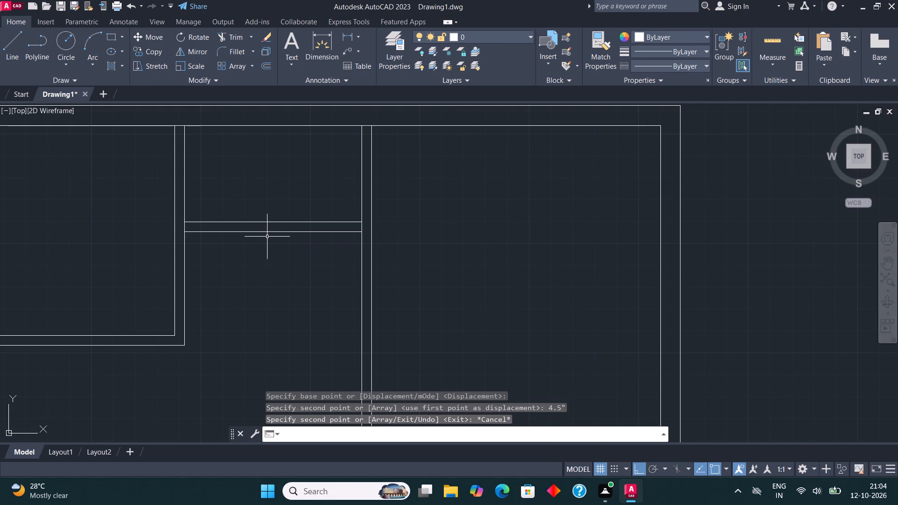
Draw two horizontal lines continuing both faces of the smaller room's bottom partition across to the larger room's partition.
middle_drag(267, 237, 262, 196)
click(9, 49)
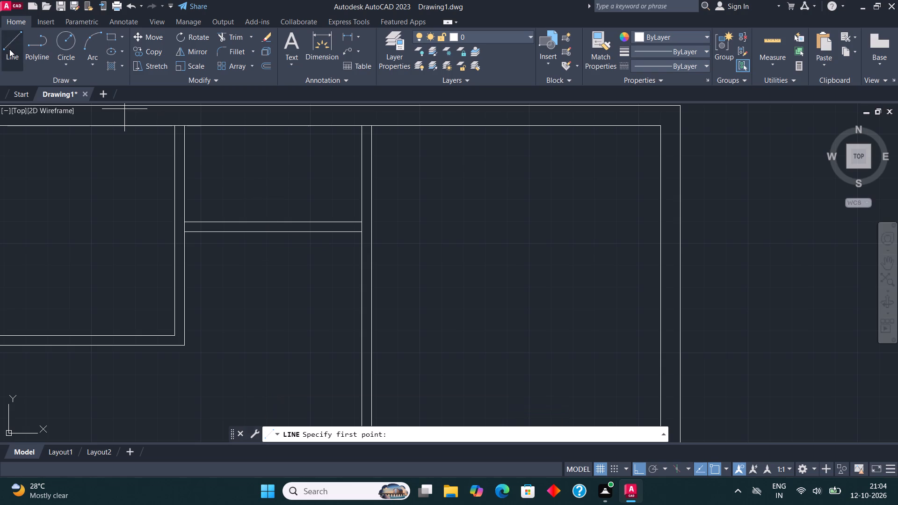
click(189, 347)
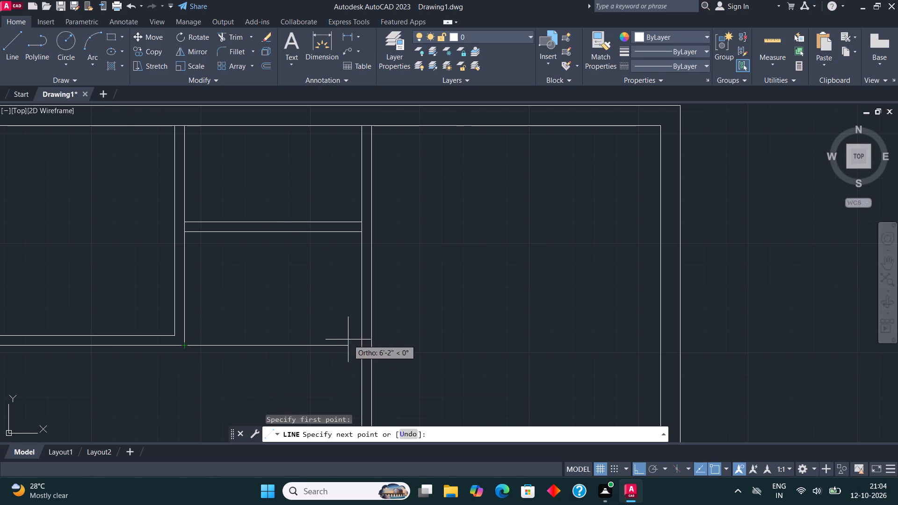
click(360, 348)
click(6, 54)
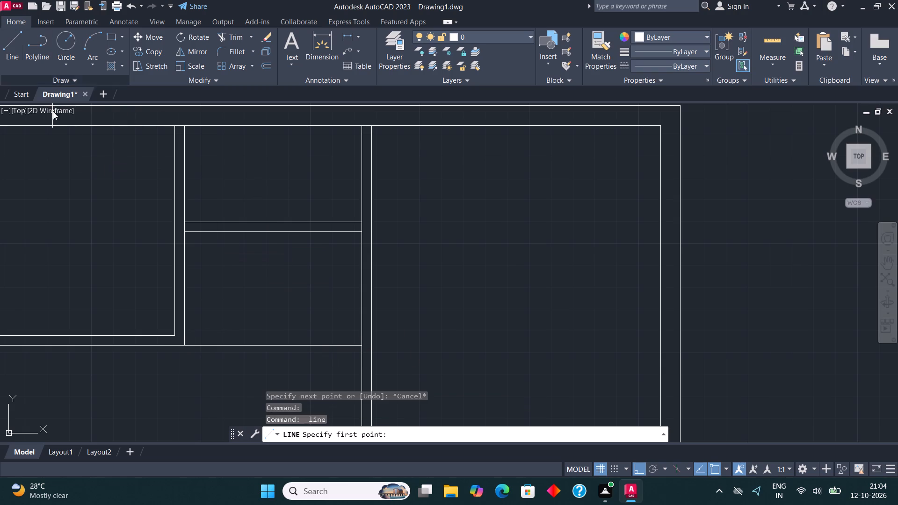
click(174, 335)
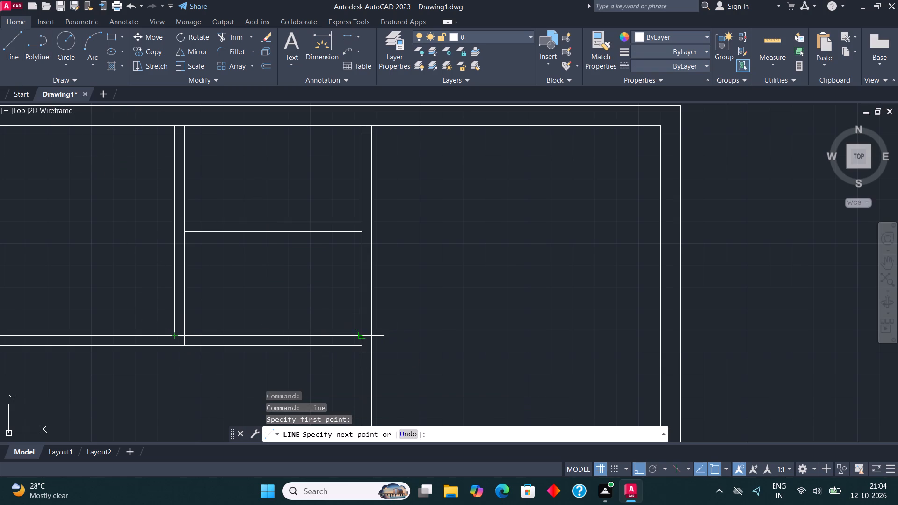
click(362, 334)
key(Escape)
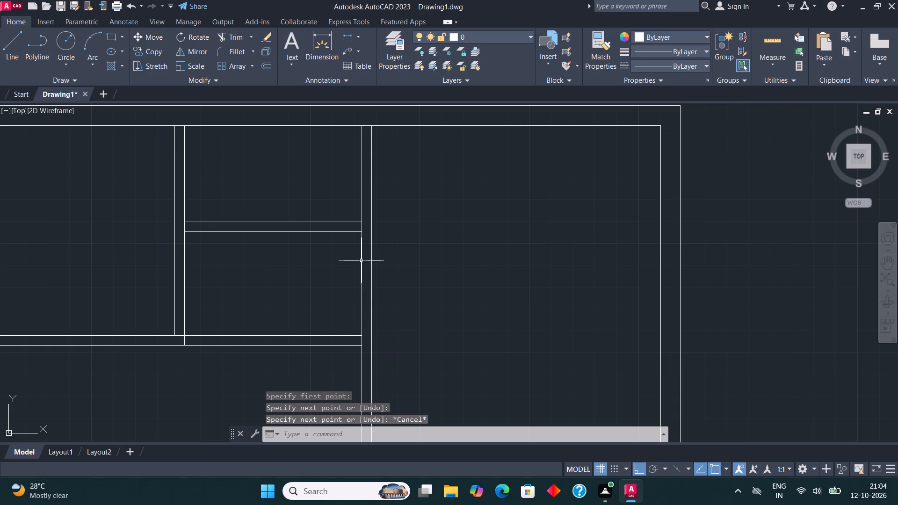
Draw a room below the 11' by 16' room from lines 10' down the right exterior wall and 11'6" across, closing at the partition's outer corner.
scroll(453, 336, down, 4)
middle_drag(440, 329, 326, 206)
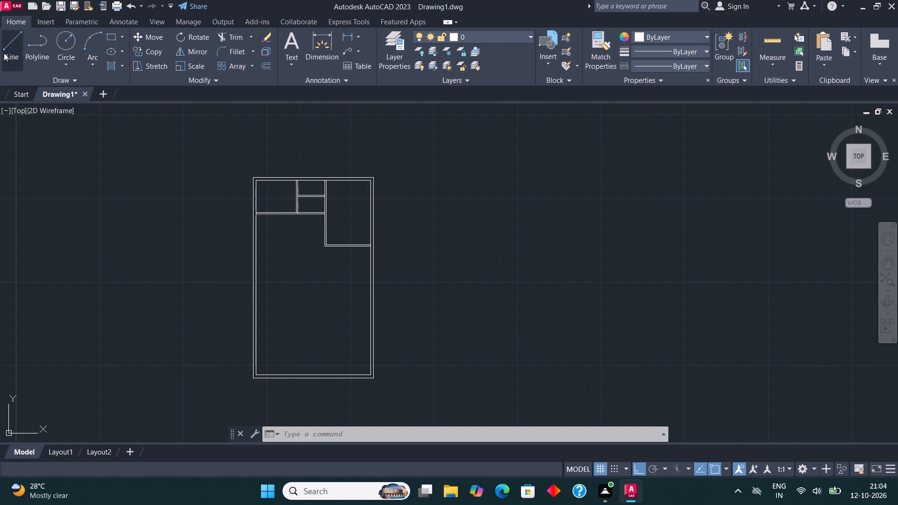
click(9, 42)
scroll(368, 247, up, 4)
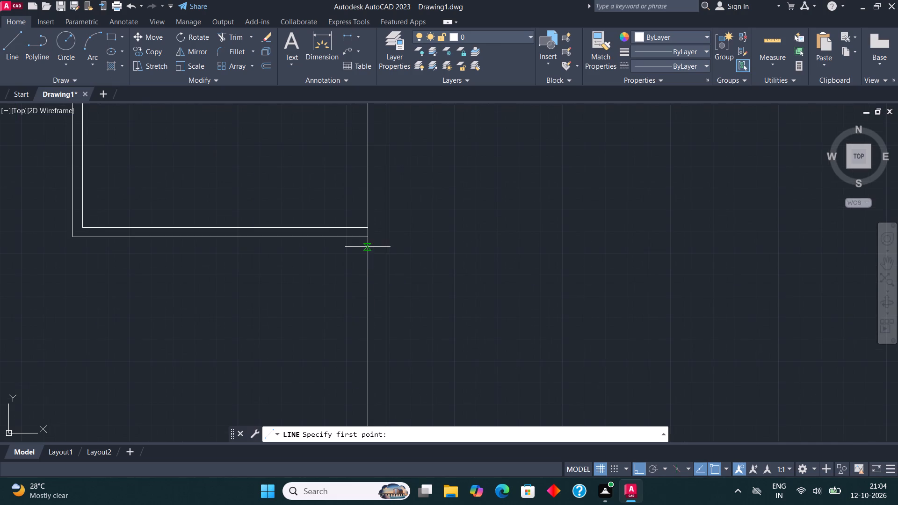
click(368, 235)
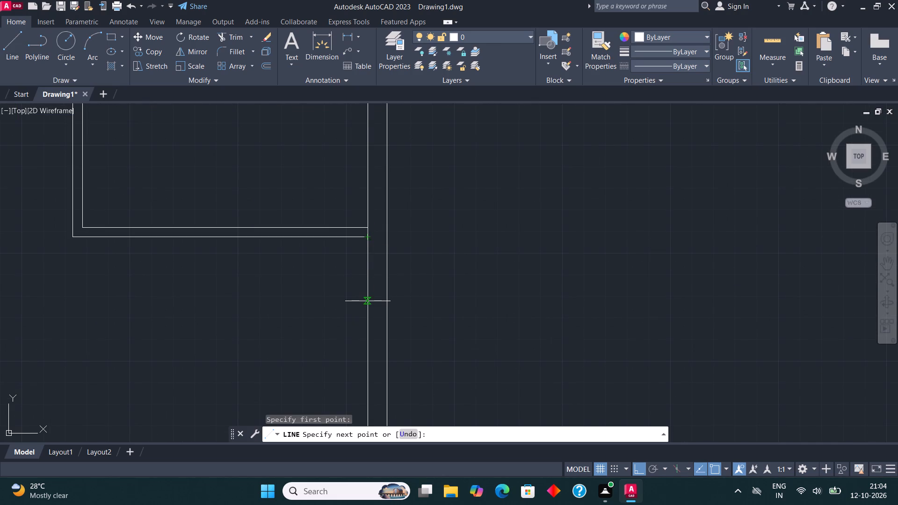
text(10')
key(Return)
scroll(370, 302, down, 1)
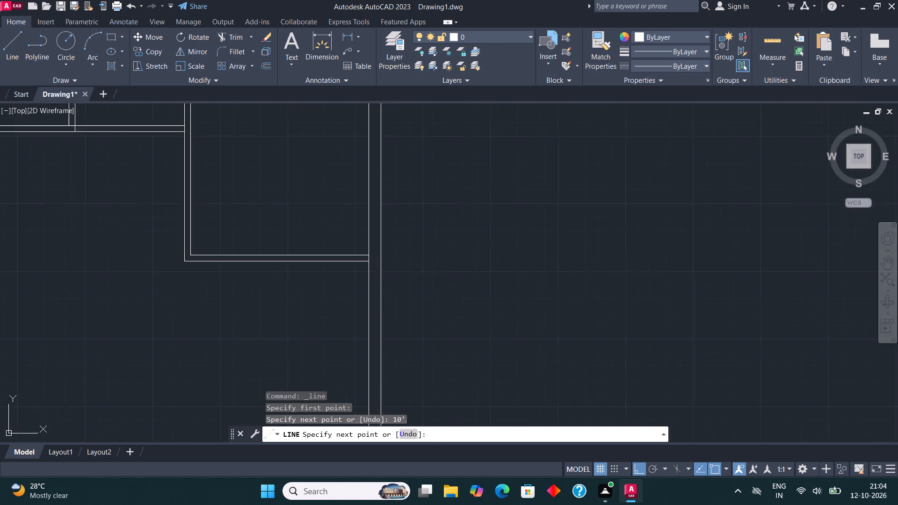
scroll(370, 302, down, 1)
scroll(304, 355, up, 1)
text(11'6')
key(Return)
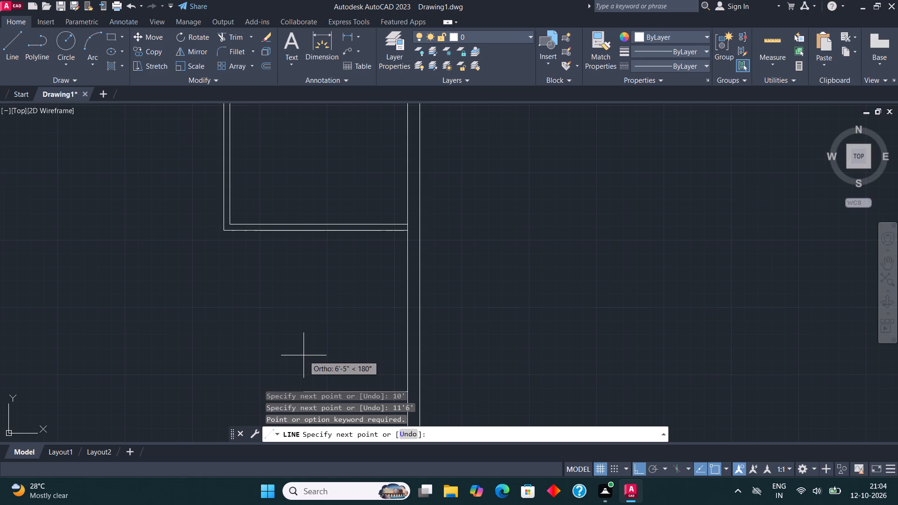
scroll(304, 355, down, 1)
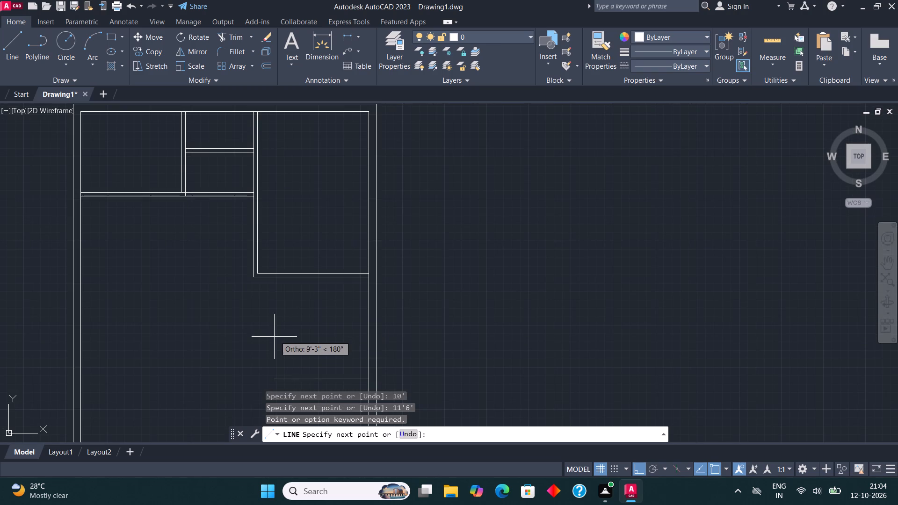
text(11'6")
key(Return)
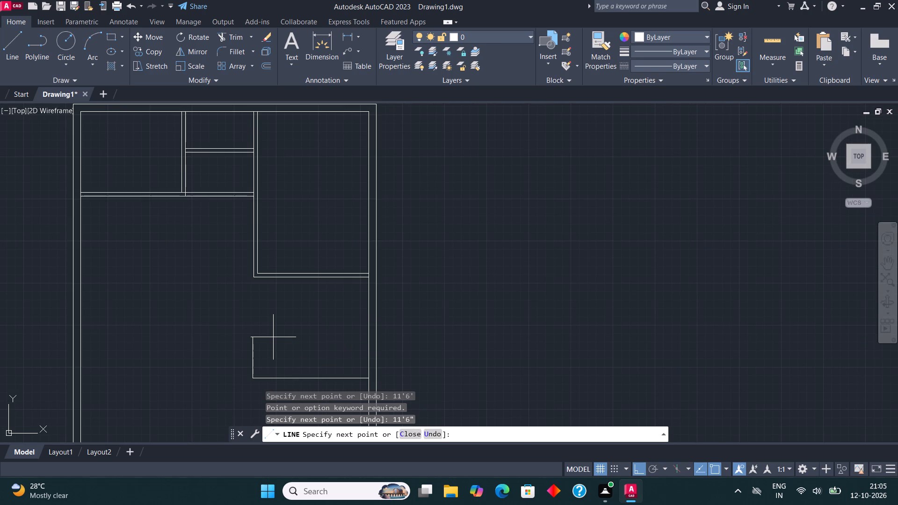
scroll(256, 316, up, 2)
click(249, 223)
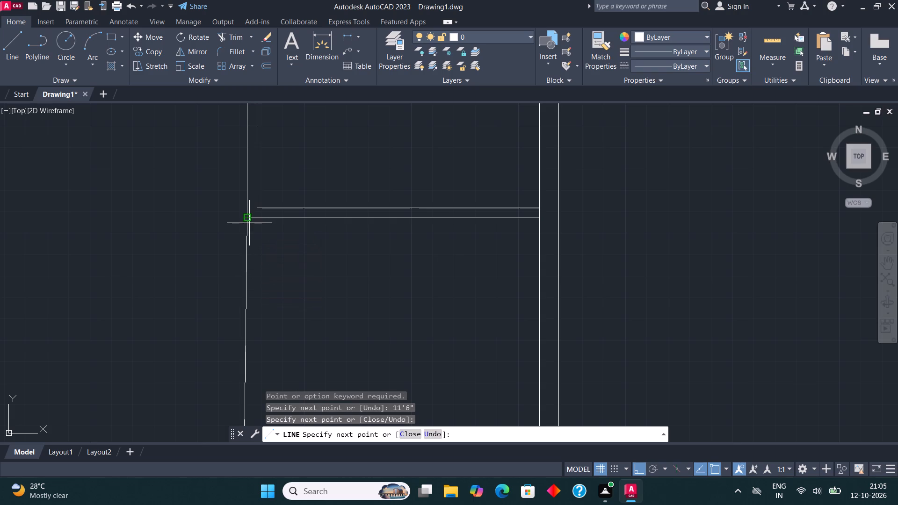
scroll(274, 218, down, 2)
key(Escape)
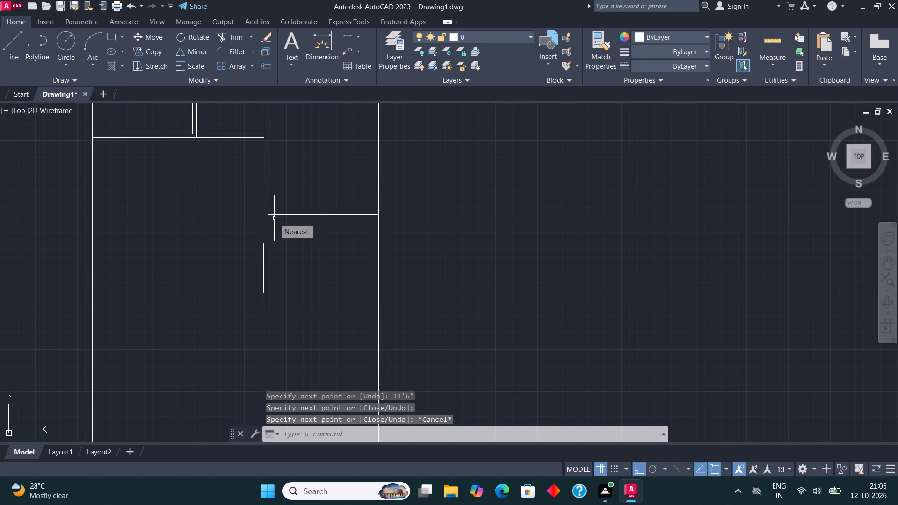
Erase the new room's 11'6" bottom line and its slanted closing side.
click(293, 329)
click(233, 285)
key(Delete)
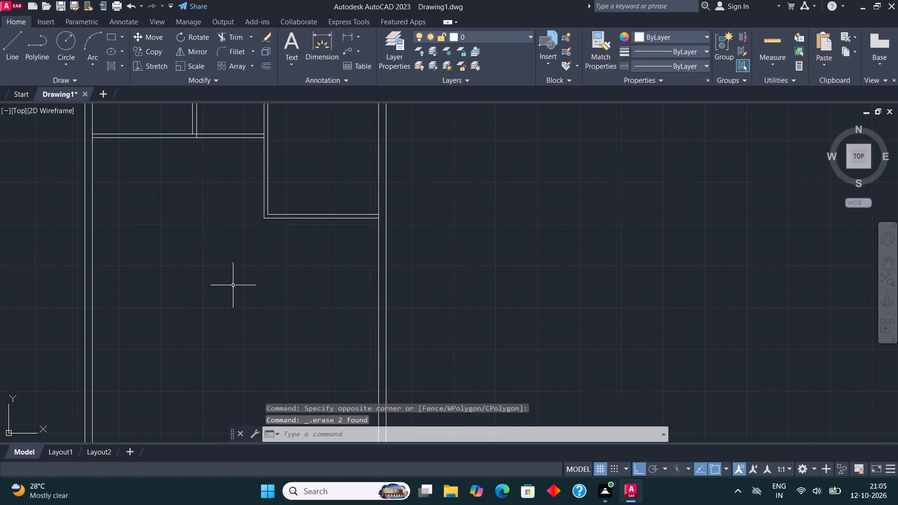
Draw a line 10' down the right exterior wall's inner face from the 11' by 16' room's lower partition.
click(5, 44)
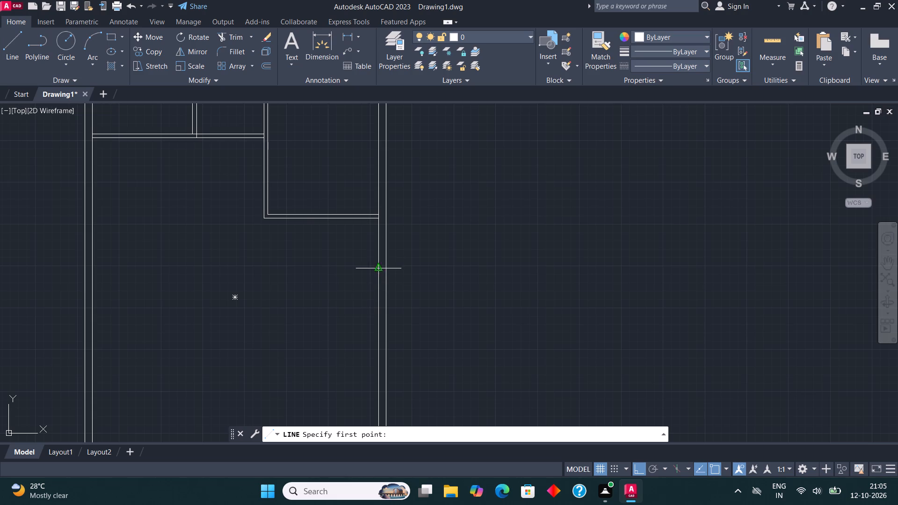
click(378, 219)
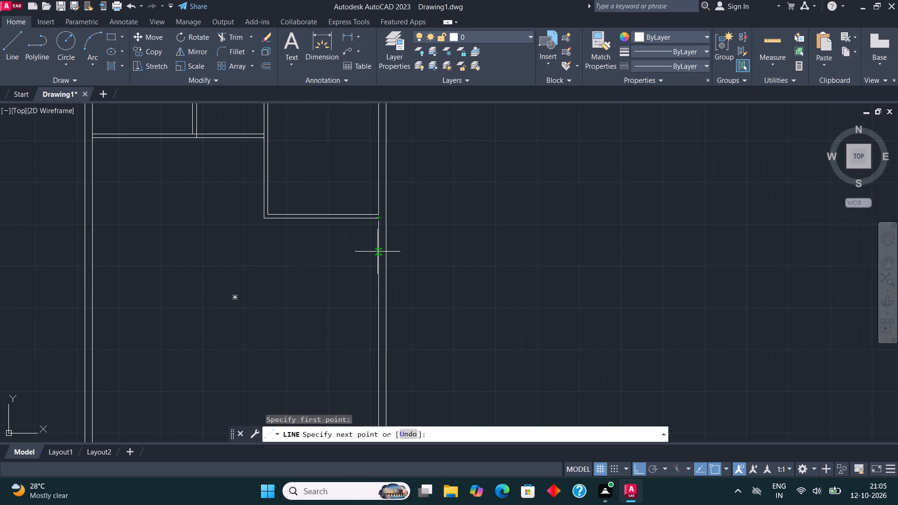
text(10')
key(Return)
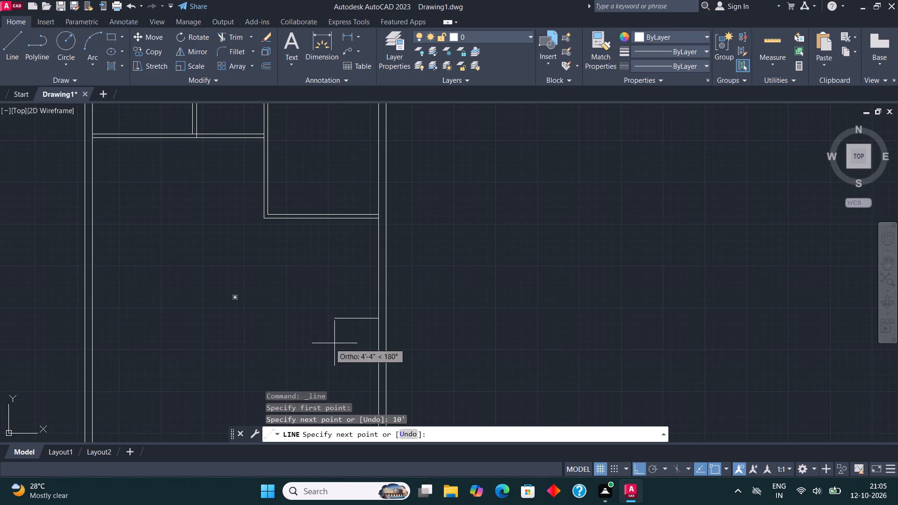
text(11'6')
key(Return)
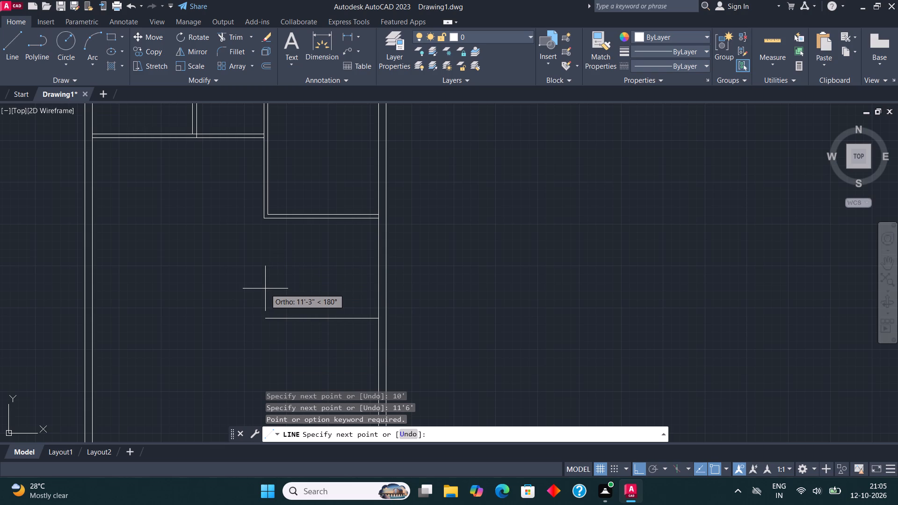
key(Escape)
Draw an 11'6" horizontal line inward from the lower end of the 10' line on the right exterior wall.
click(18, 51)
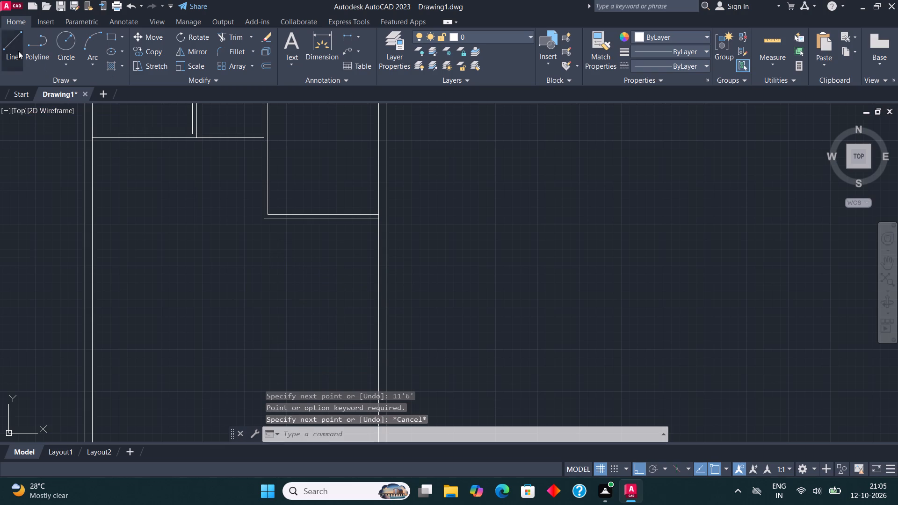
click(380, 321)
text(11')
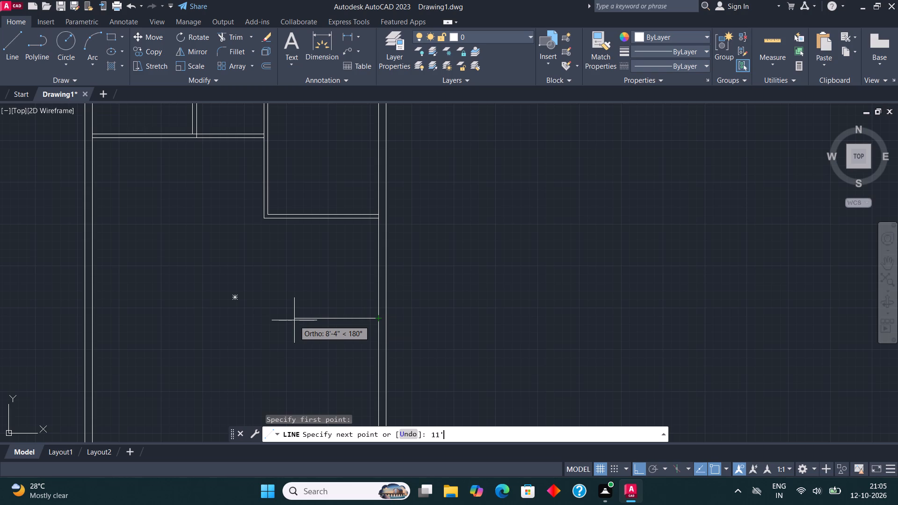
text(6")
key(Return)
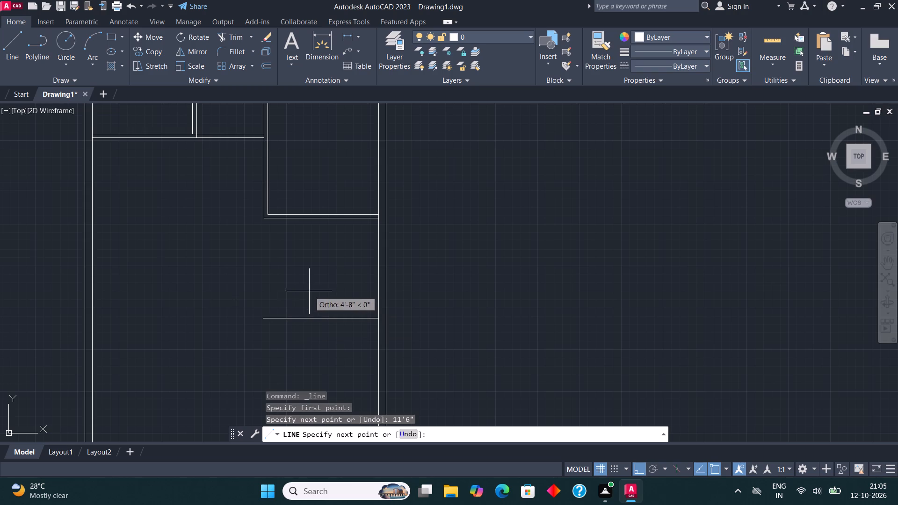
scroll(268, 240, up, 2)
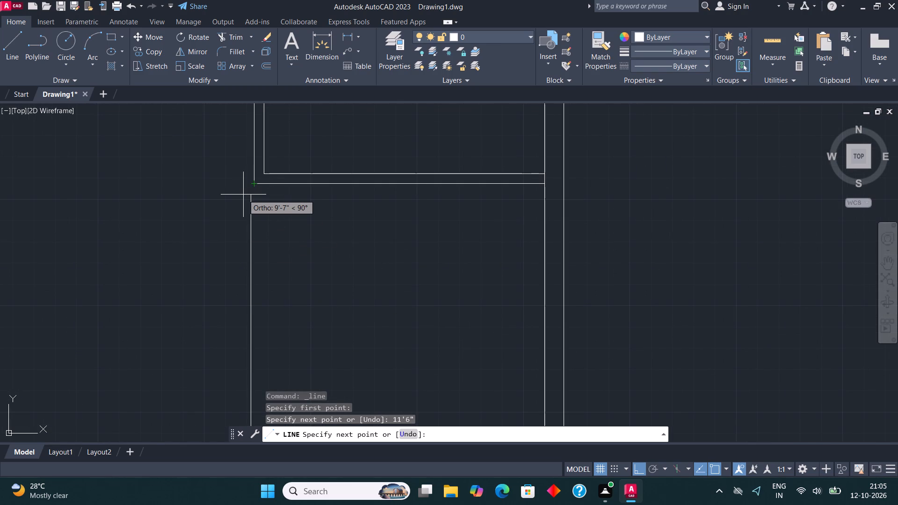
scroll(243, 195, down, 1)
key(Escape)
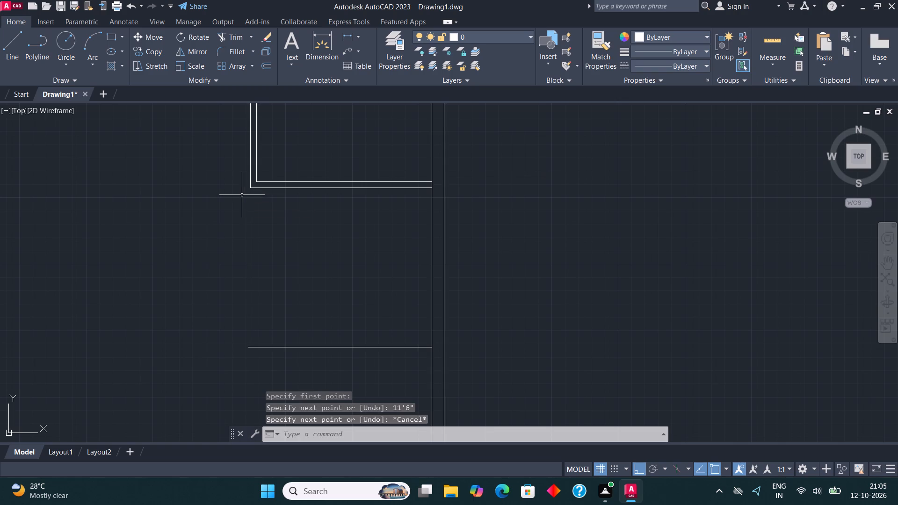
Draw a vertical line from the 11' by 16' room's outer partition corner straight down to the 11'6" line.
click(11, 55)
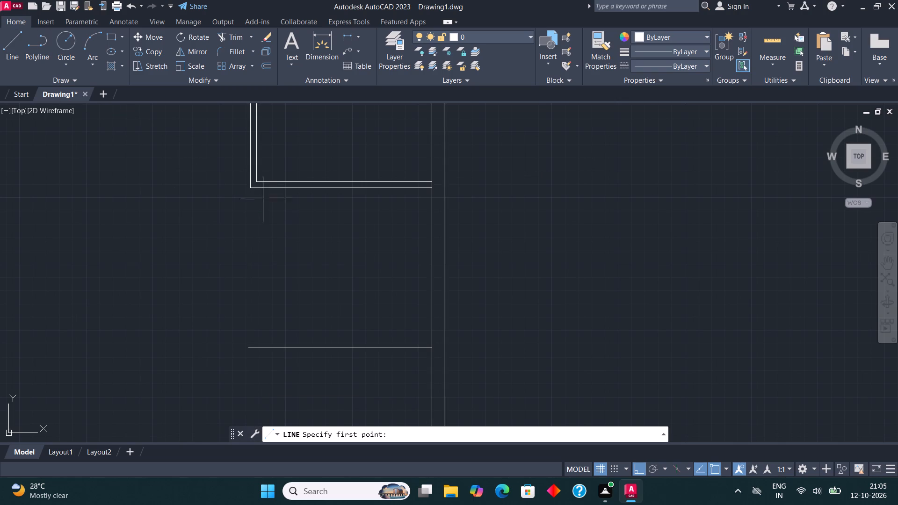
click(252, 186)
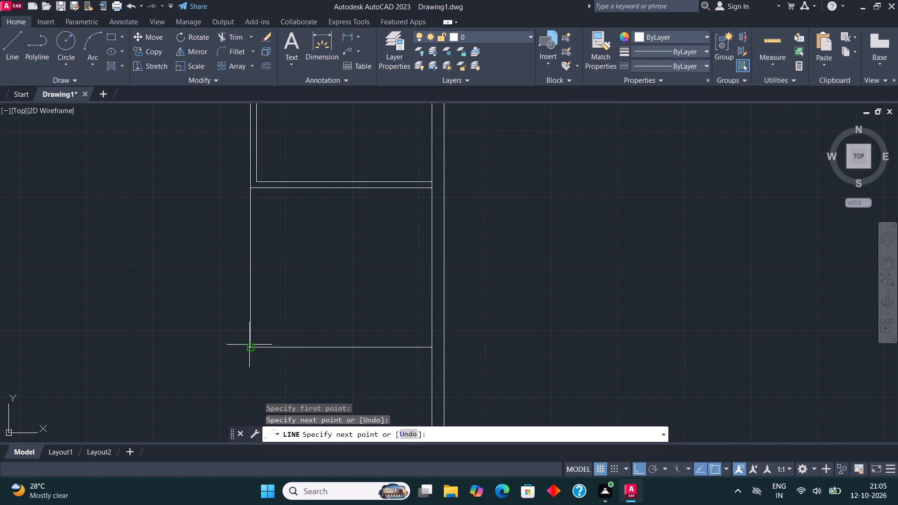
click(249, 345)
Trim the short end of the 11'6" line that overhangs the new room's vertical side.
scroll(254, 335, up, 3)
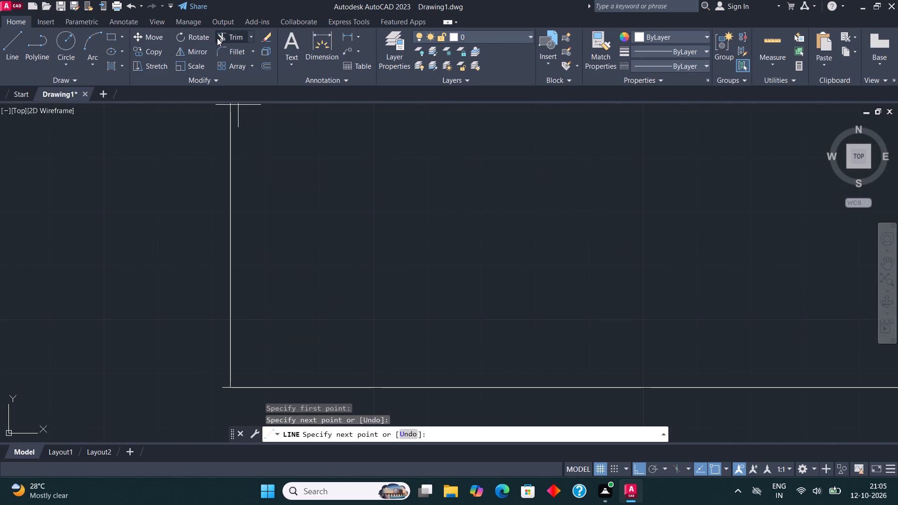
click(218, 38)
click(228, 389)
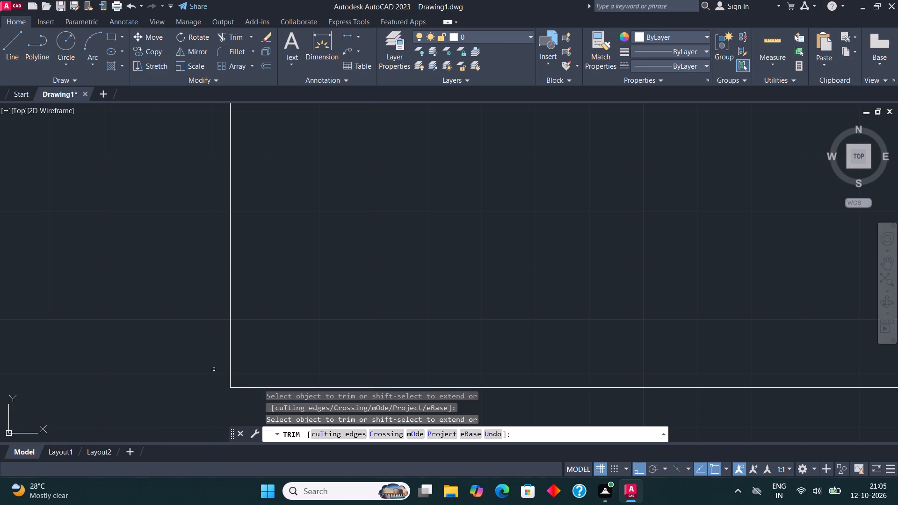
key(Escape)
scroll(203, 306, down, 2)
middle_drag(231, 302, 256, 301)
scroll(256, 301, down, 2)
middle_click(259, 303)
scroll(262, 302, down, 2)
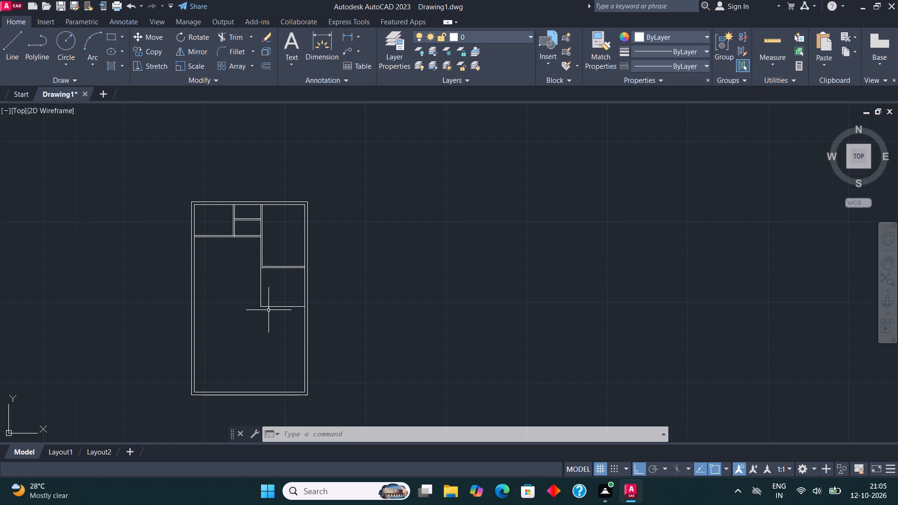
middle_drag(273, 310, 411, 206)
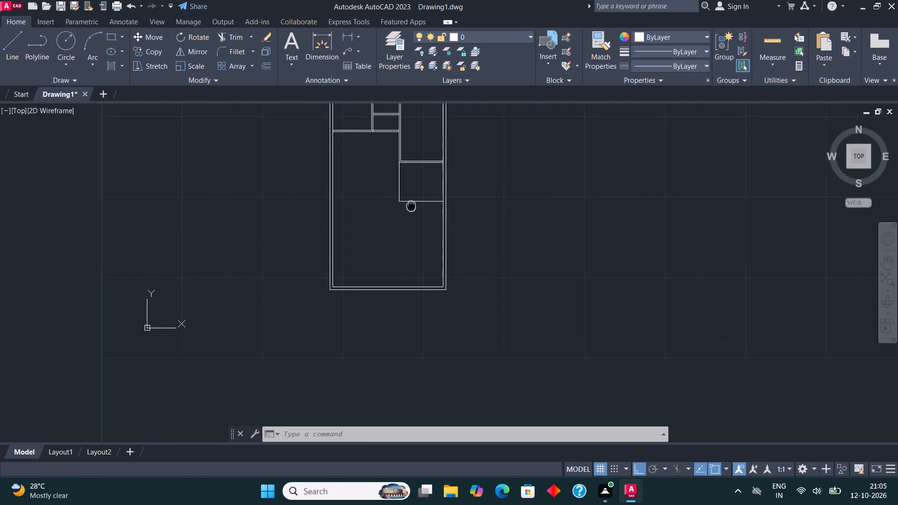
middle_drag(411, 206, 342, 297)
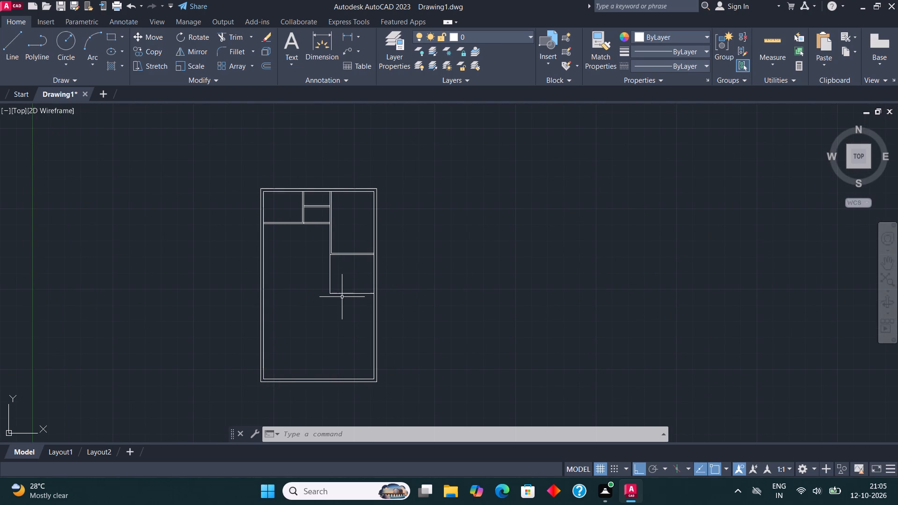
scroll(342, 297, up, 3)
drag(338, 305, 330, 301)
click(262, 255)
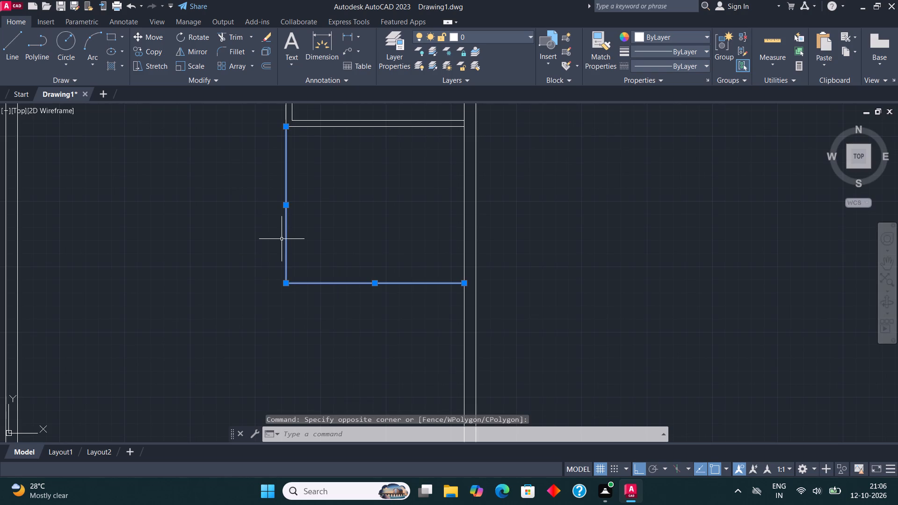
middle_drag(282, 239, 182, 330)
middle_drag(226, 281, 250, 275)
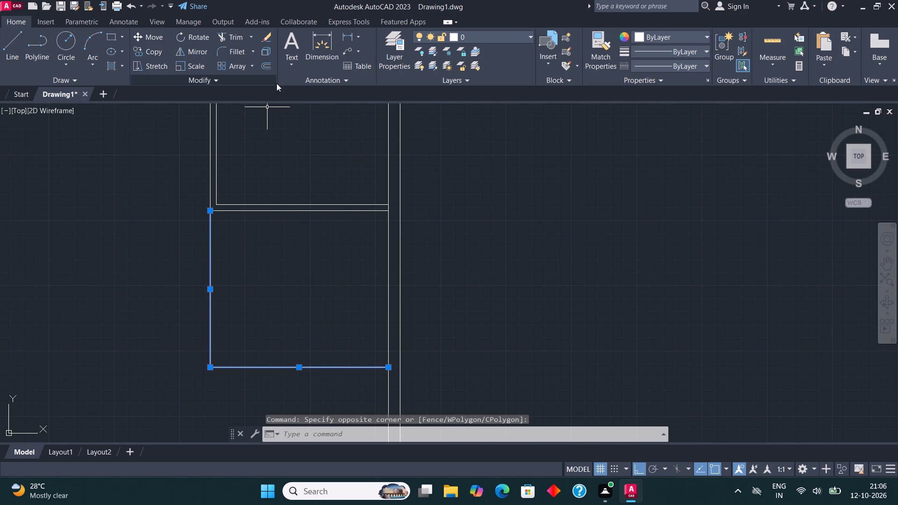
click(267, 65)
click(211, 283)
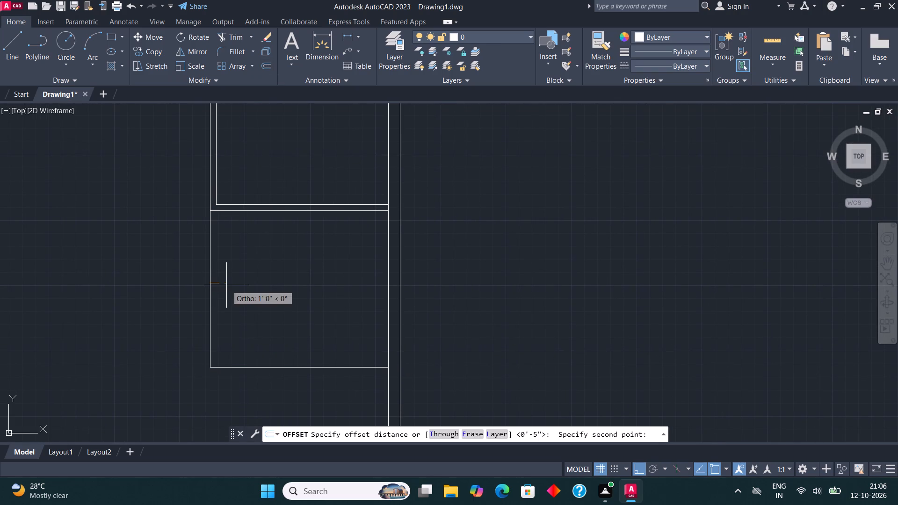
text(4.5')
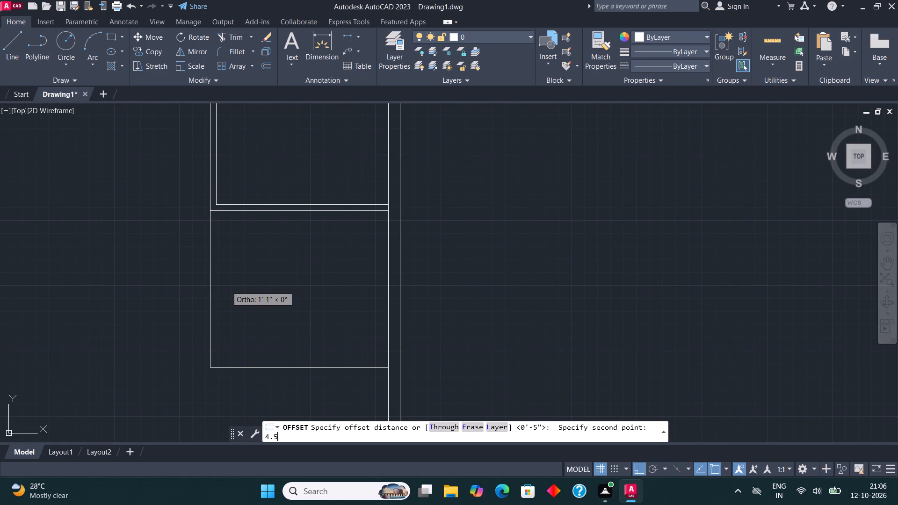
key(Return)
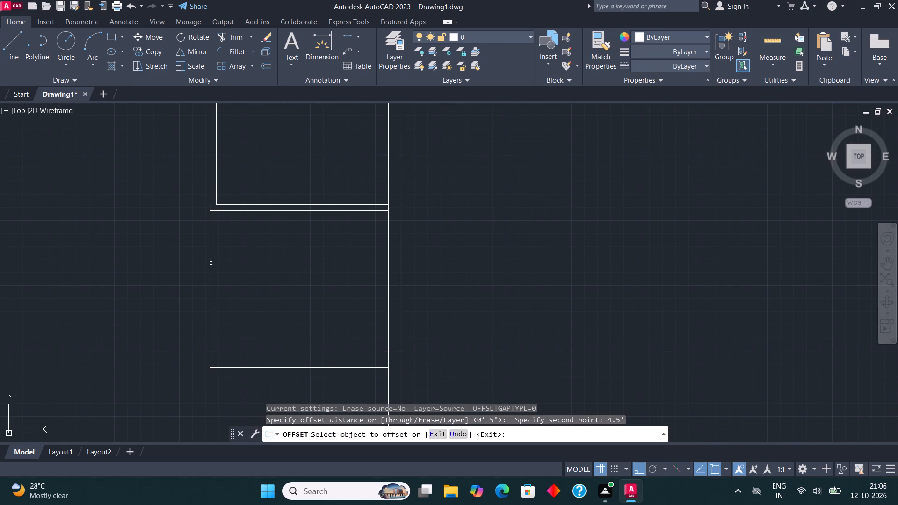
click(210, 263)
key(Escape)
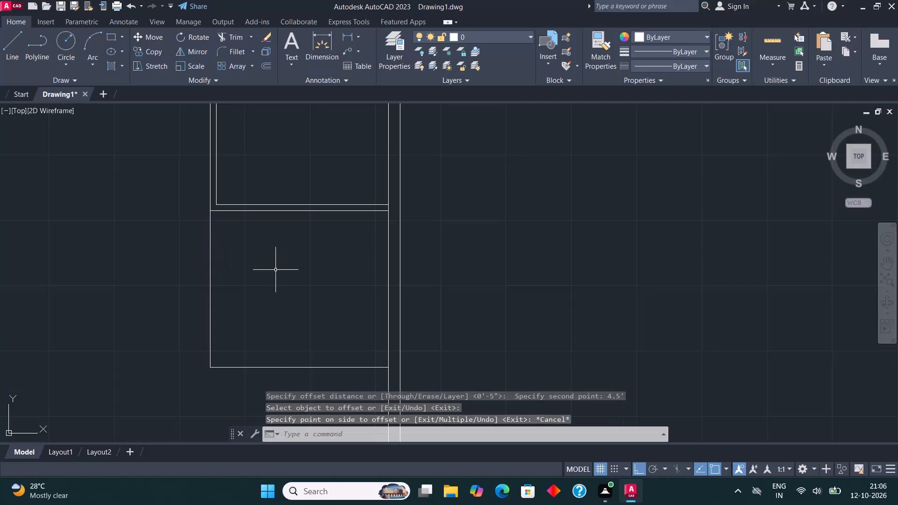
Offset the vertical side and the lower line of the 10' deep room inward by 4.5" to form its partitions.
drag(236, 385, 232, 383)
click(128, 353)
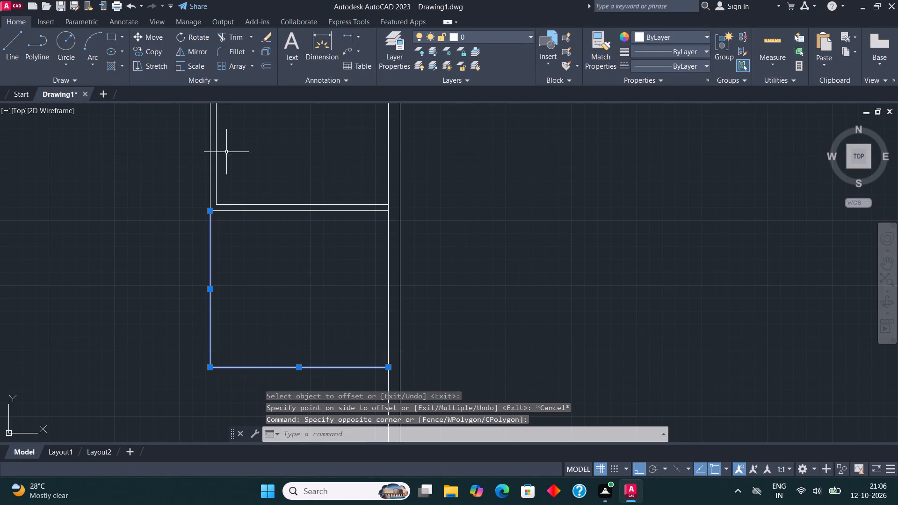
click(267, 63)
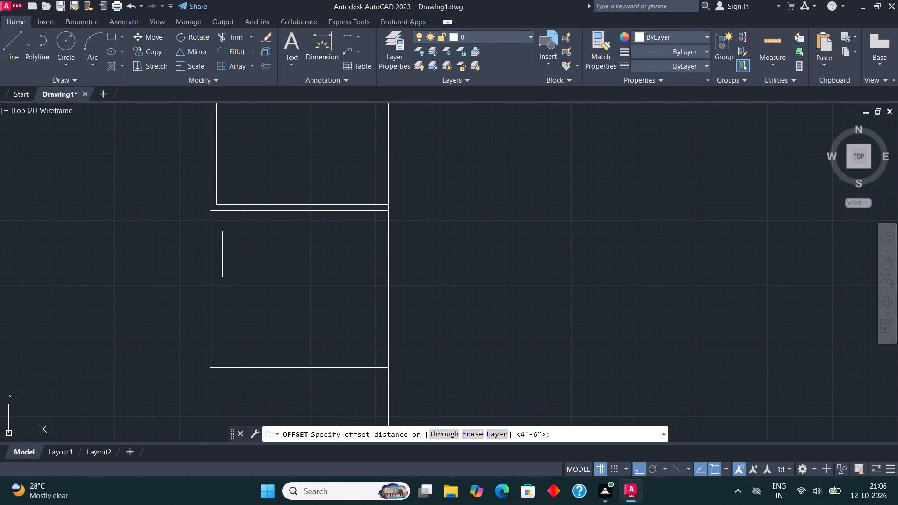
click(212, 270)
text(4.5")
key(Return)
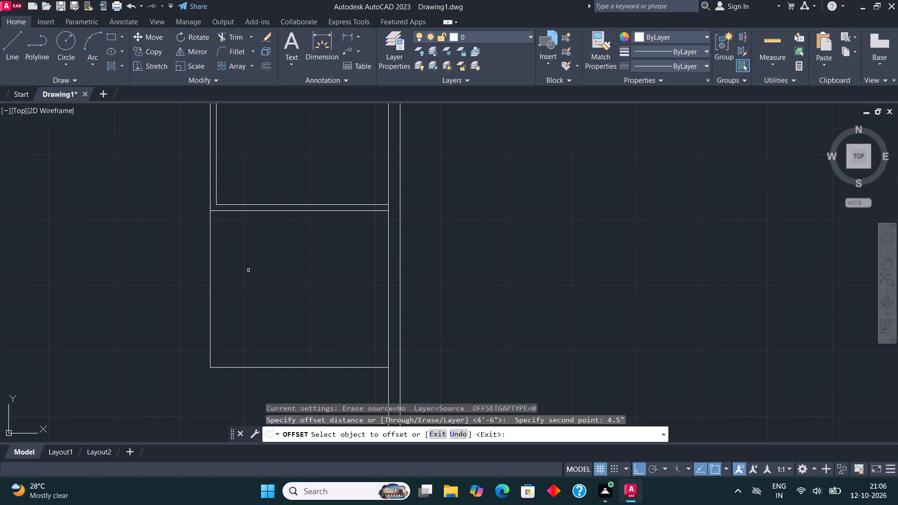
click(210, 261)
click(299, 256)
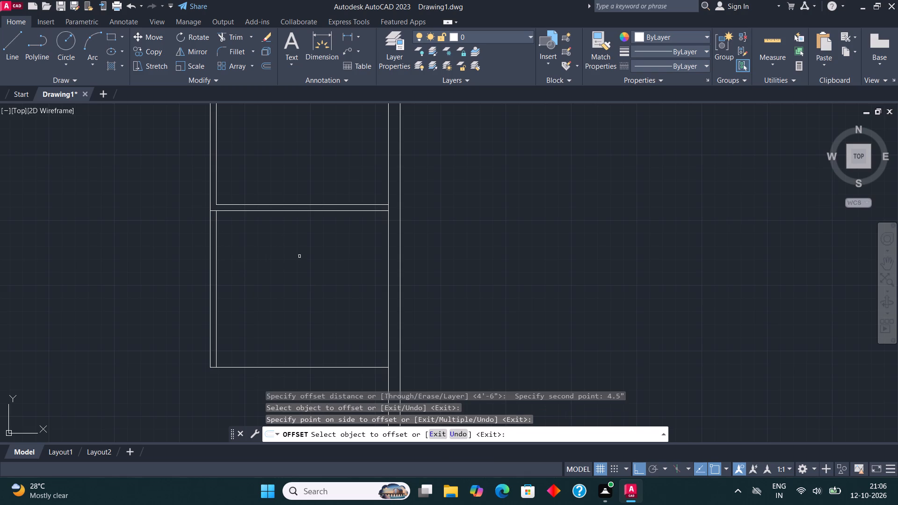
click(268, 366)
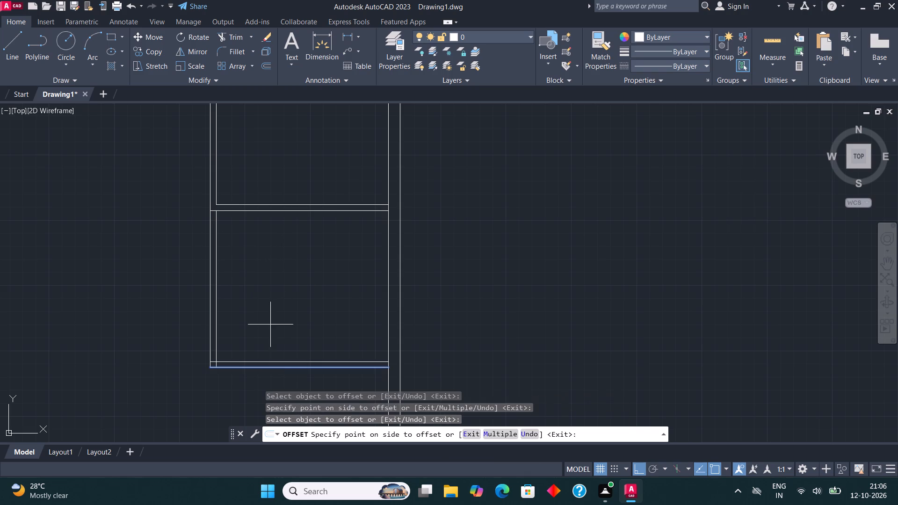
click(272, 319)
Trim the overlapping inner line ends at the lower-left corner of the 10' deep room's new partitions.
middle_drag(225, 270, 238, 262)
click(236, 36)
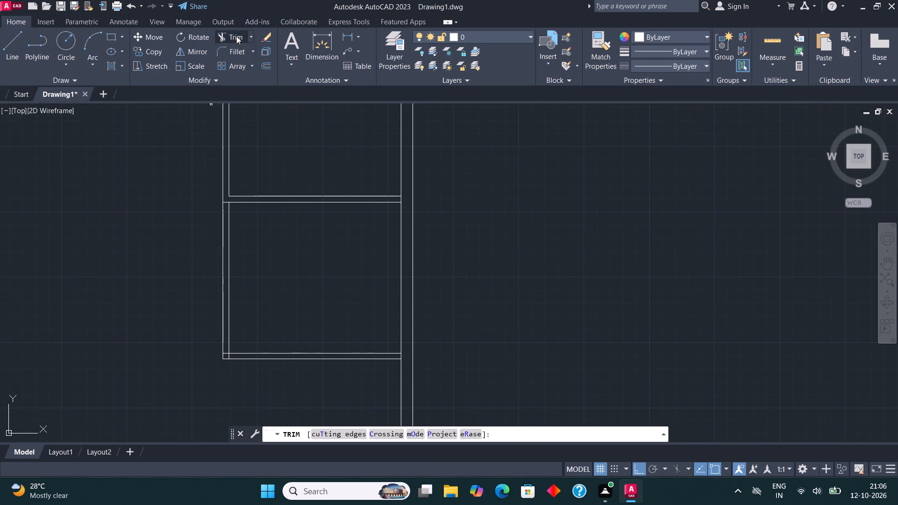
scroll(210, 359, up, 3)
click(259, 332)
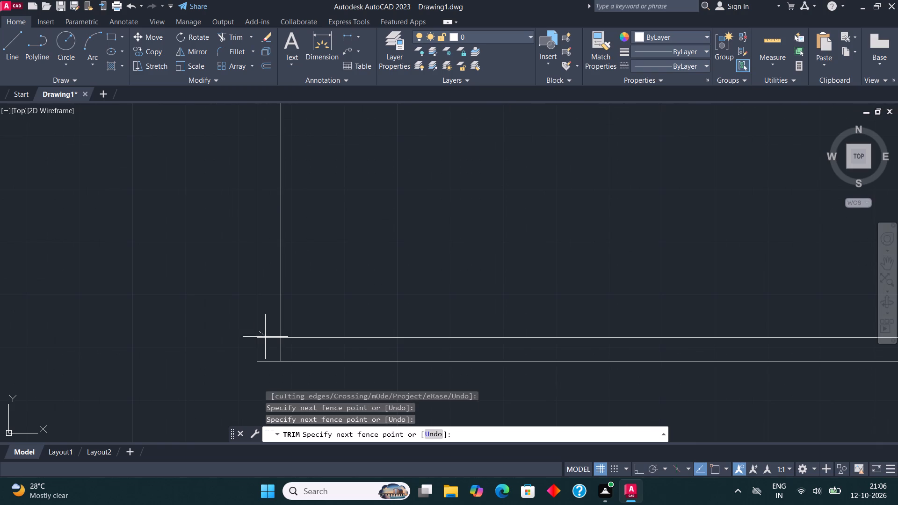
click(275, 349)
click(286, 352)
click(276, 343)
scroll(258, 321, down, 2)
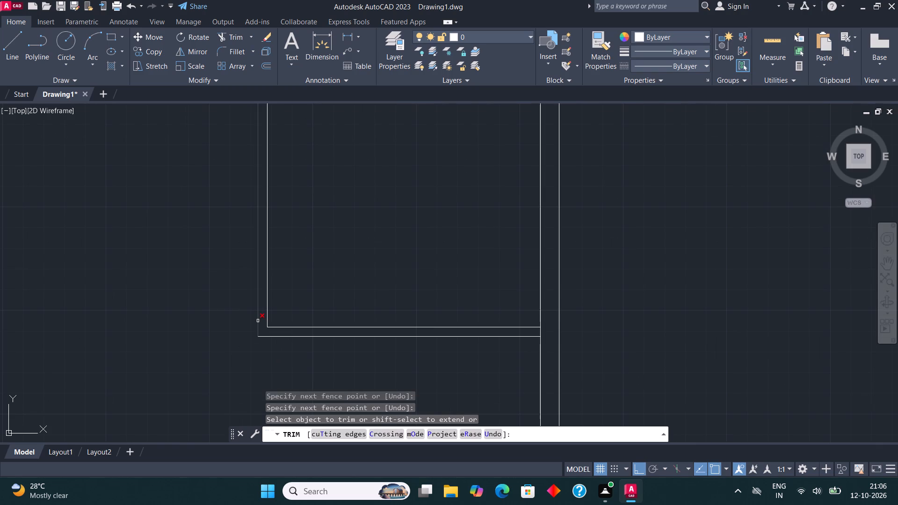
key(Escape)
Draw a 6' wide by 4' deep room outline against the right exterior wall, directly below the 10' deep room's lower partition.
scroll(265, 335, down, 2)
middle_drag(326, 305, 332, 303)
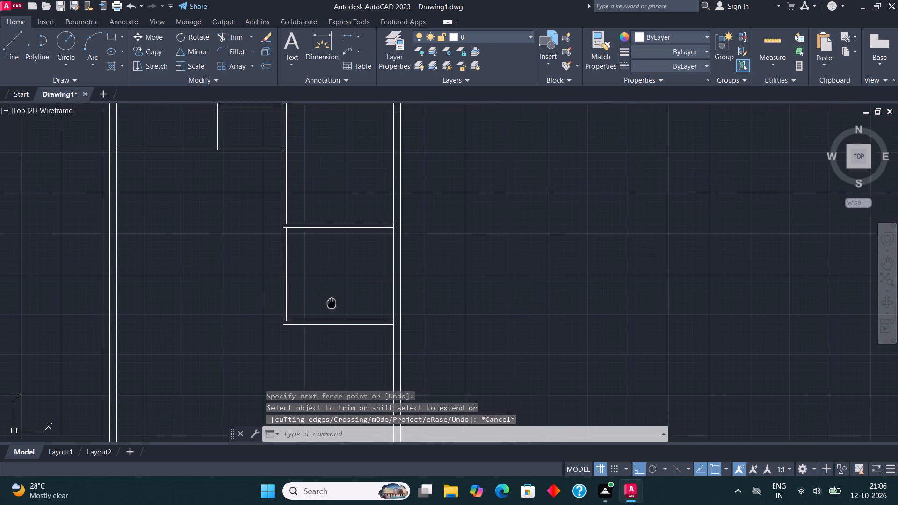
middle_drag(332, 303, 328, 200)
scroll(286, 275, down, 1)
middle_click(319, 224)
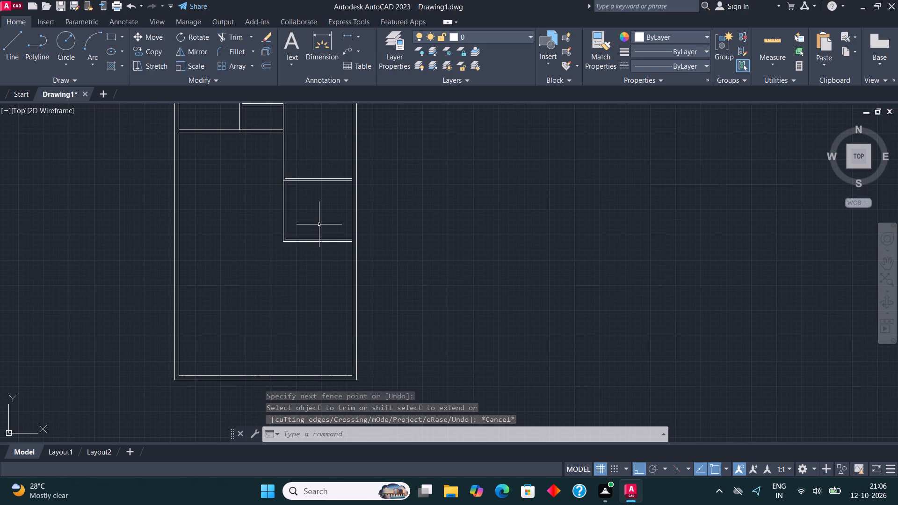
scroll(319, 224, up, 1)
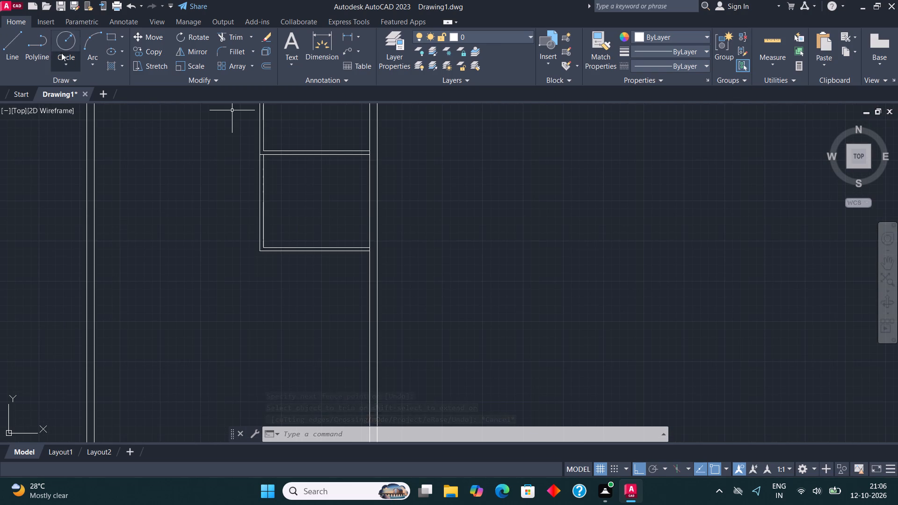
click(20, 35)
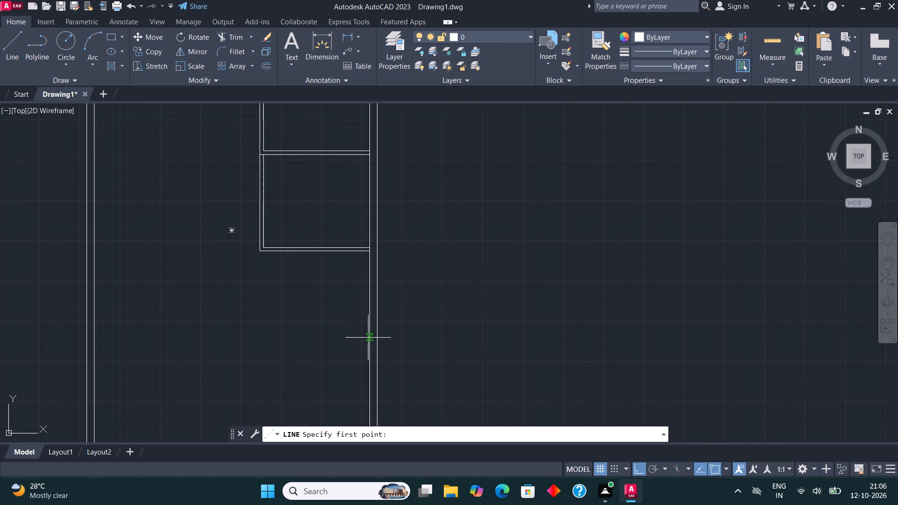
middle_drag(355, 296, 374, 311)
scroll(375, 304, up, 2)
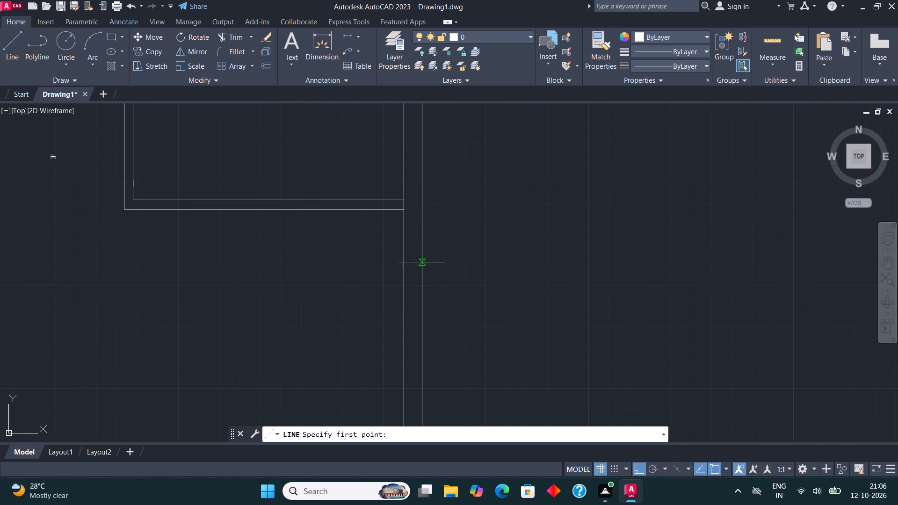
click(406, 214)
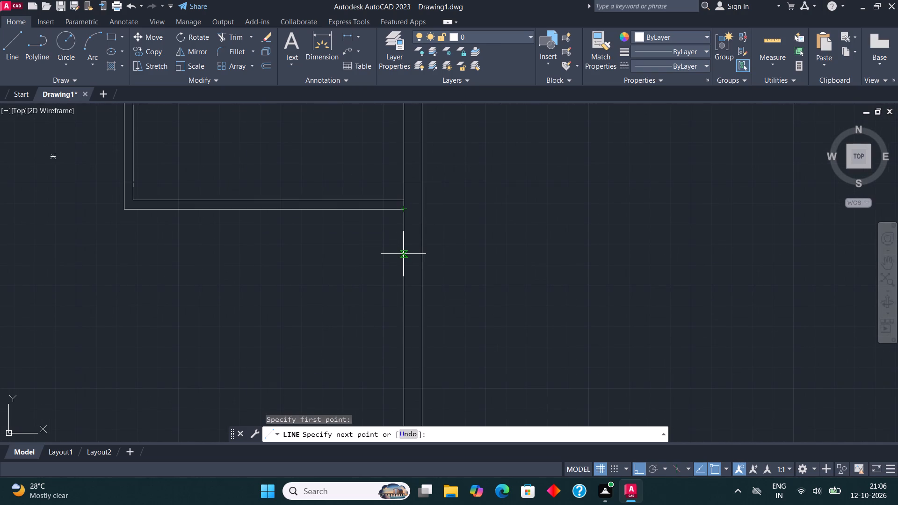
text(4')
key(Return)
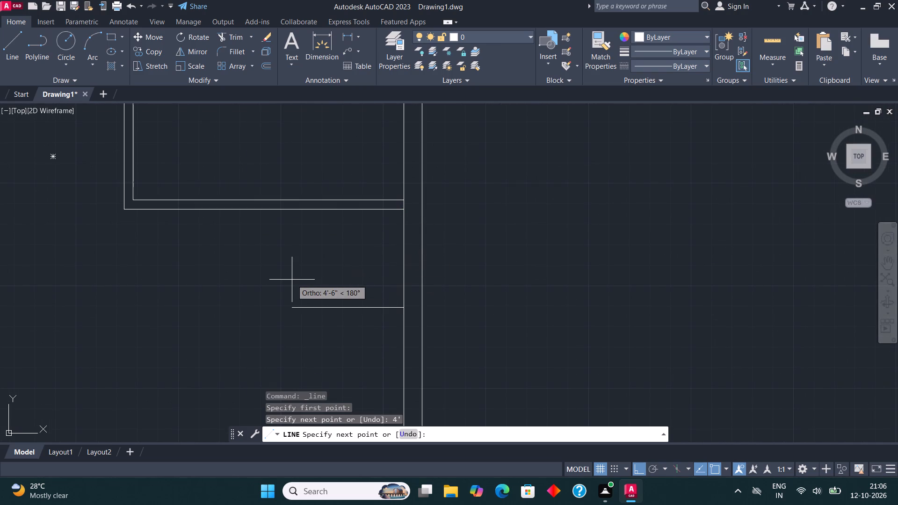
text(6')
key(Return)
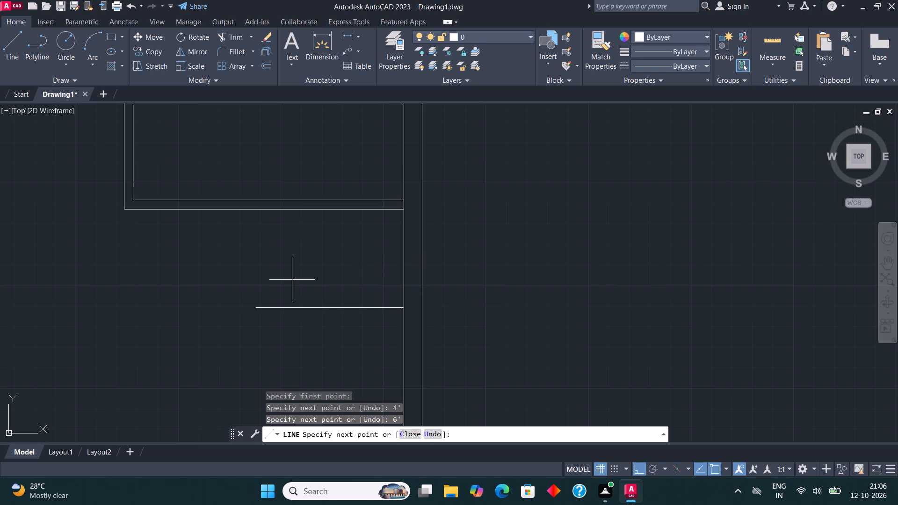
click(256, 209)
key(Escape)
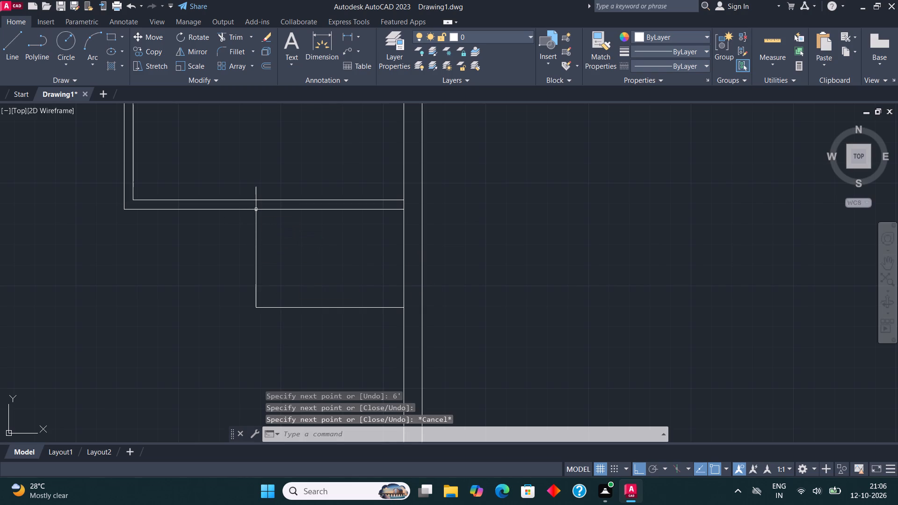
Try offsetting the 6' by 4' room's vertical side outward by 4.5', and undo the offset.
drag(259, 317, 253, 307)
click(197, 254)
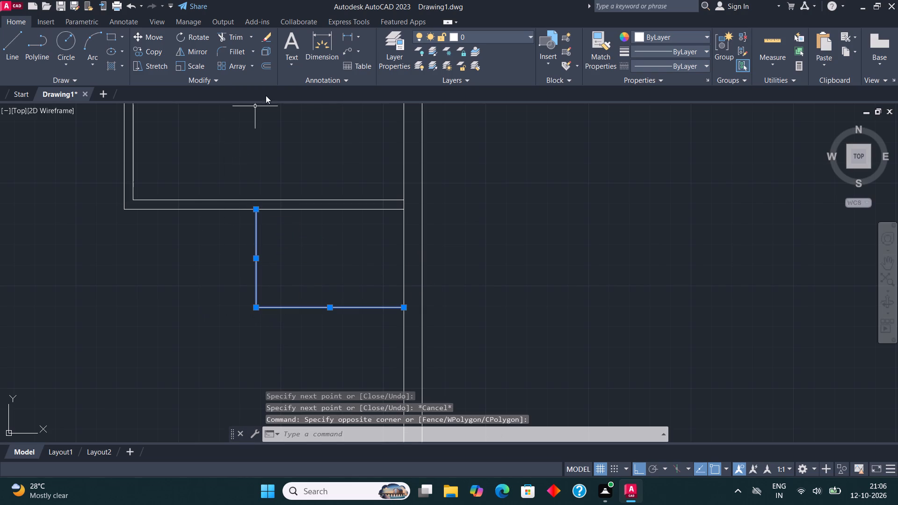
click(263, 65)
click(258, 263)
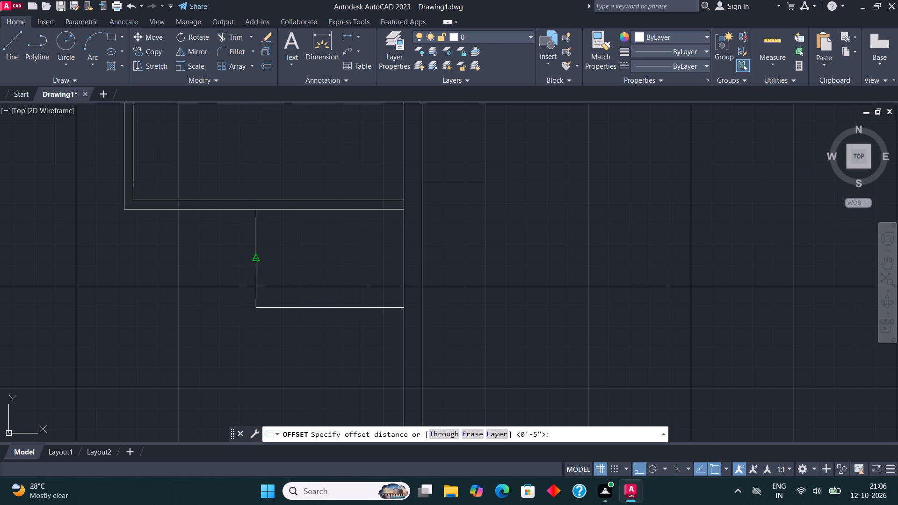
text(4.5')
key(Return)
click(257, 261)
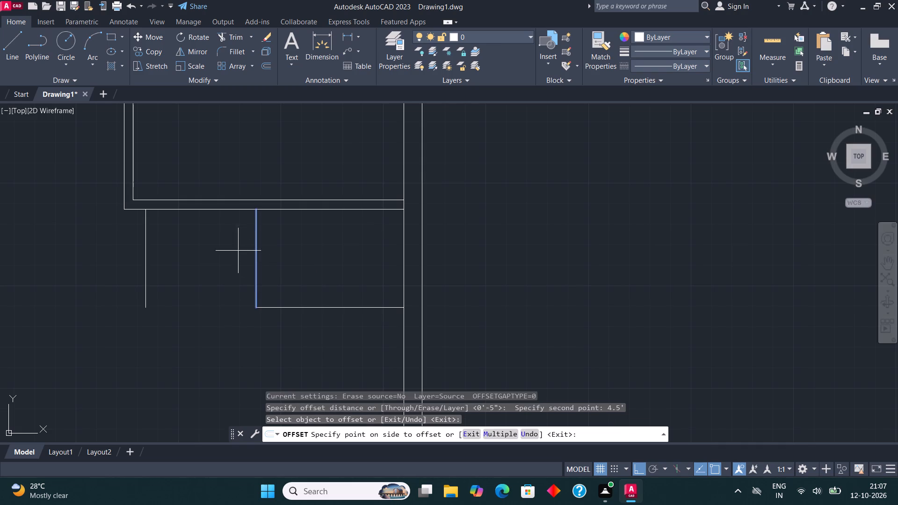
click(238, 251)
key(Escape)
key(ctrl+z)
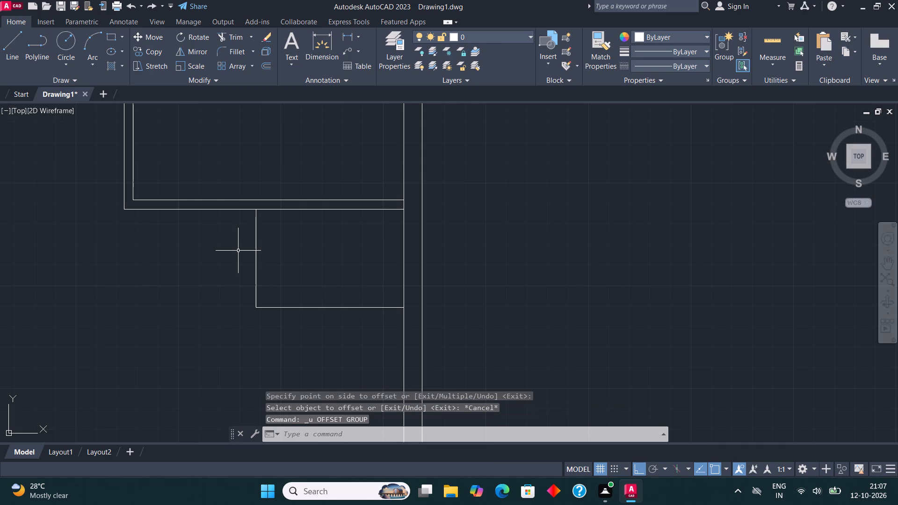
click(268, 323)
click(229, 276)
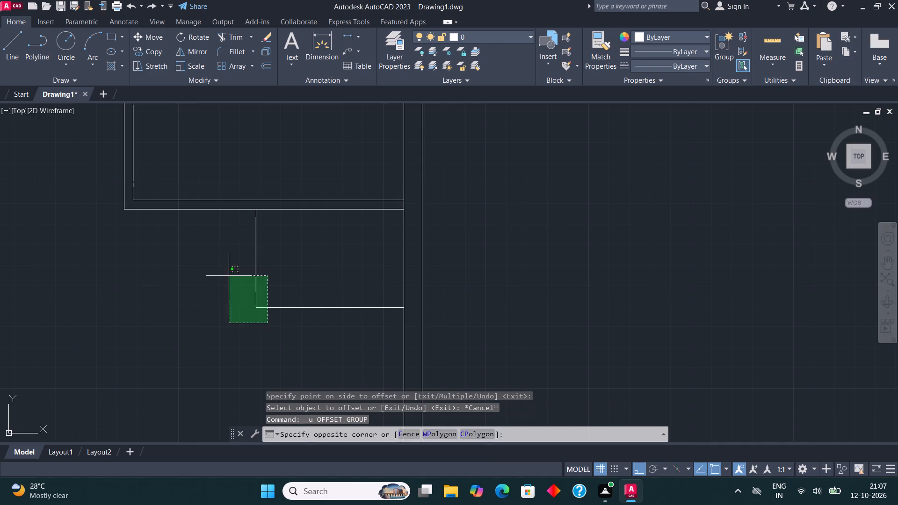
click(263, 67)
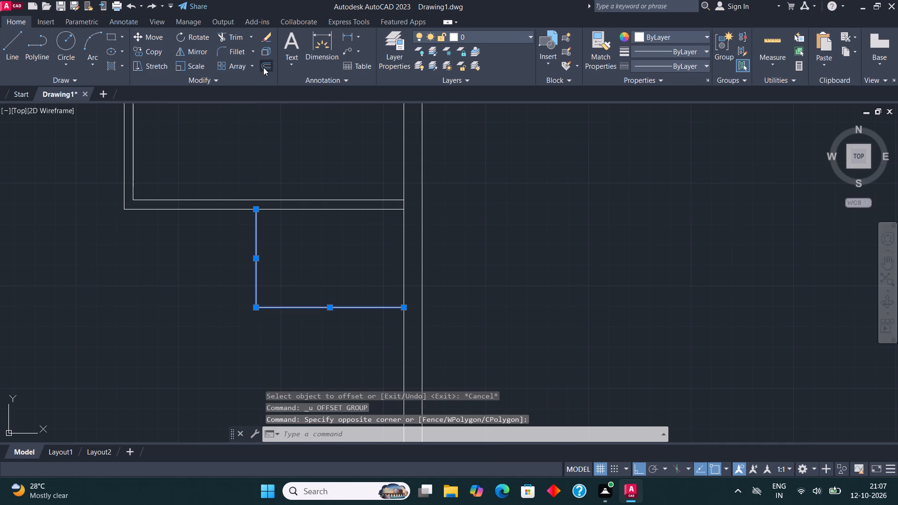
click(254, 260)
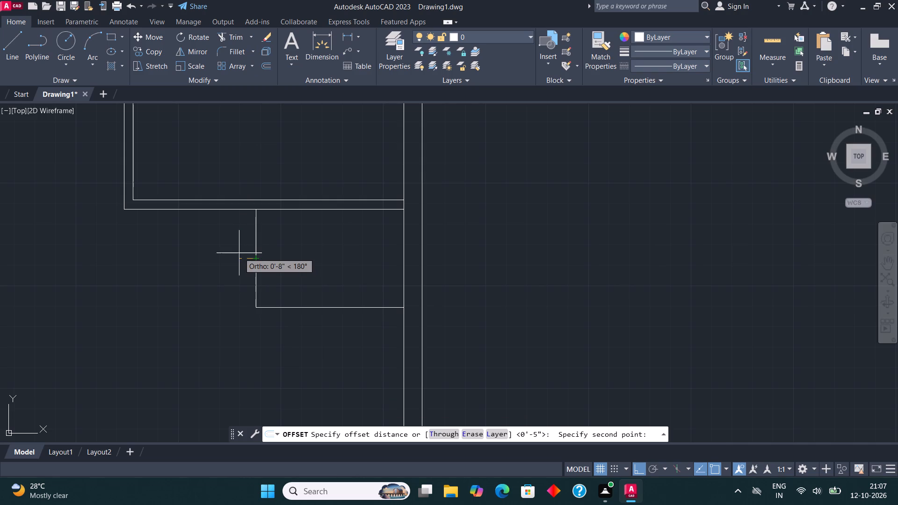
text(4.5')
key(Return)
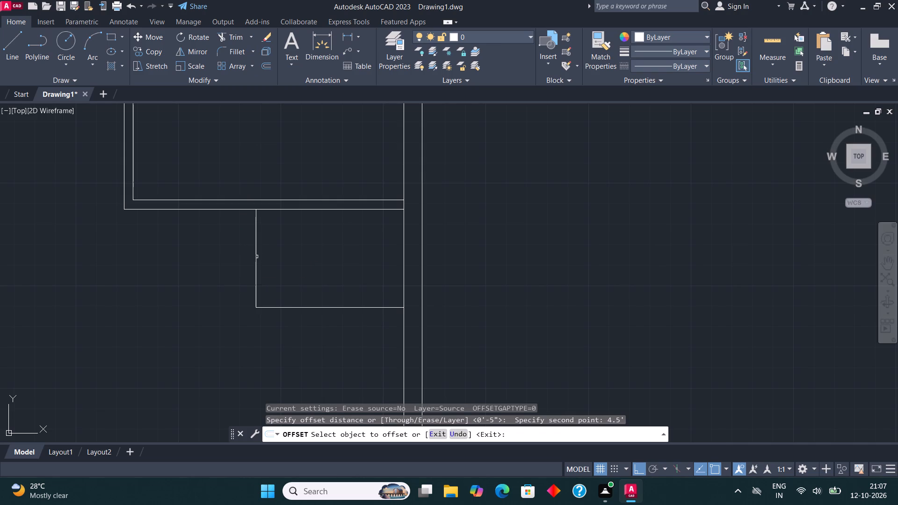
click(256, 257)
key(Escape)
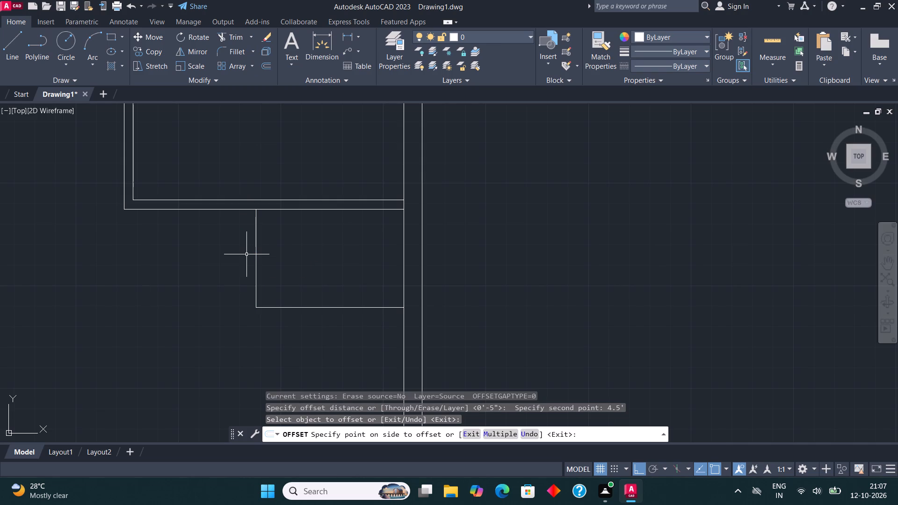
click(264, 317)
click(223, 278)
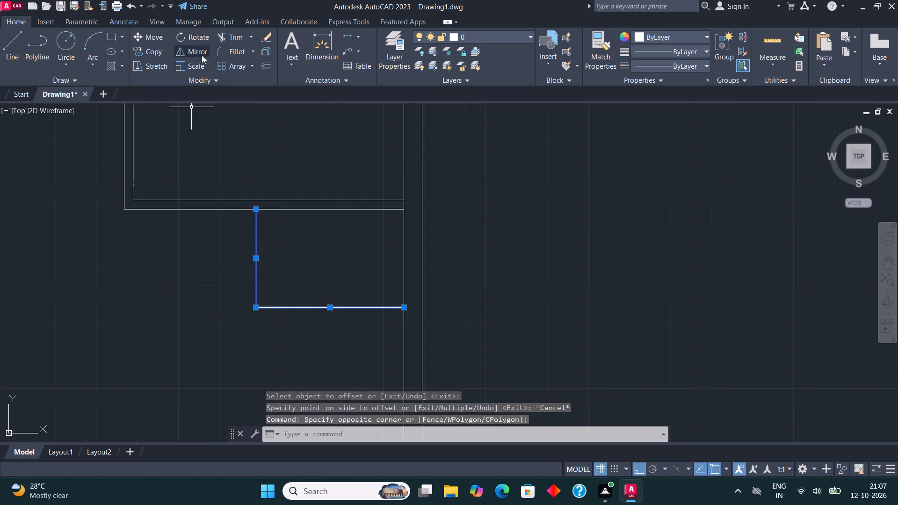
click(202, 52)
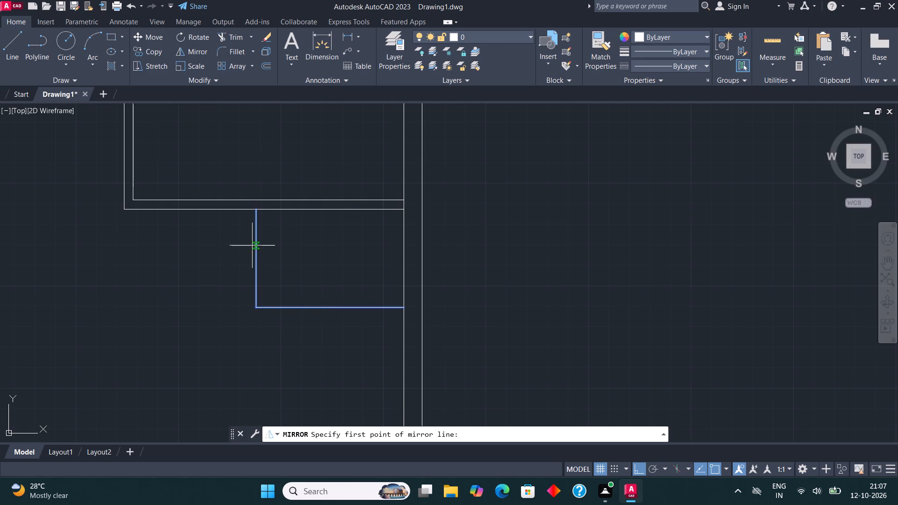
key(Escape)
Offset the vertical side and the lower line of the 6' by 4' room outward by 4.5" to form its partitions.
drag(266, 339, 256, 322)
click(236, 289)
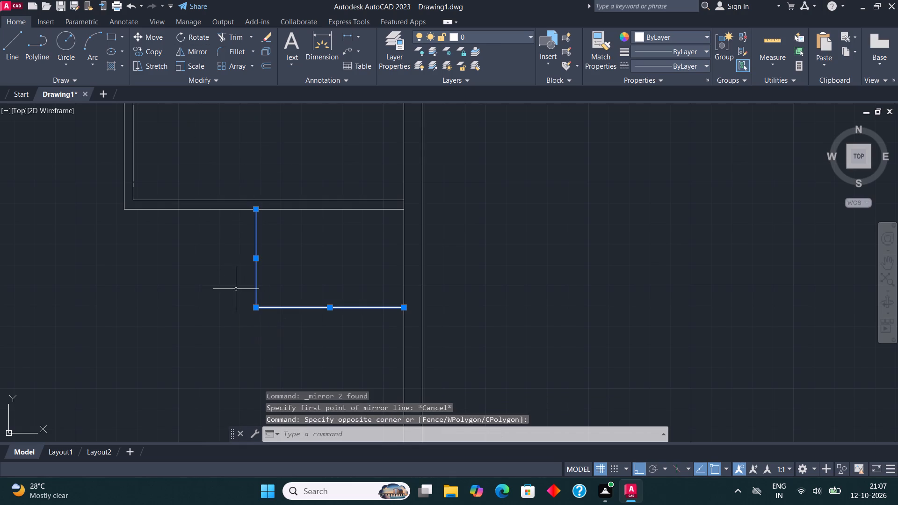
click(269, 63)
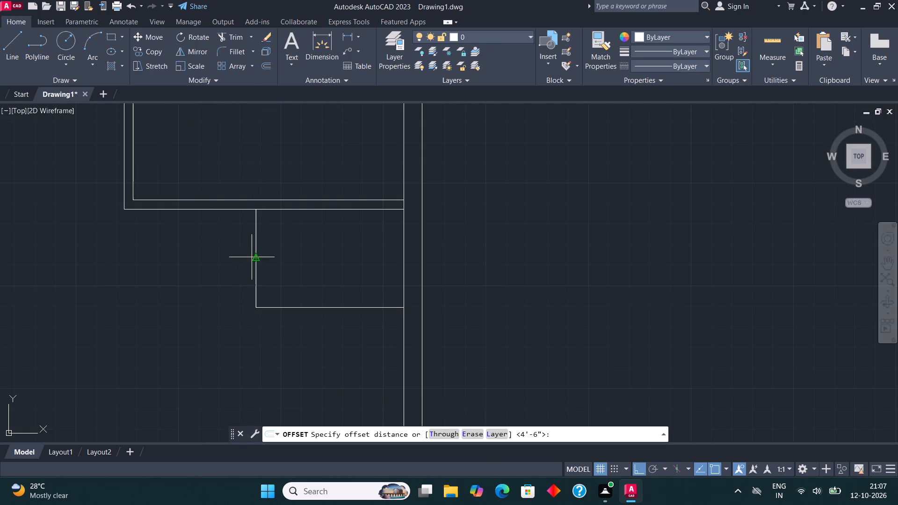
click(256, 260)
text(4.5")
key(Return)
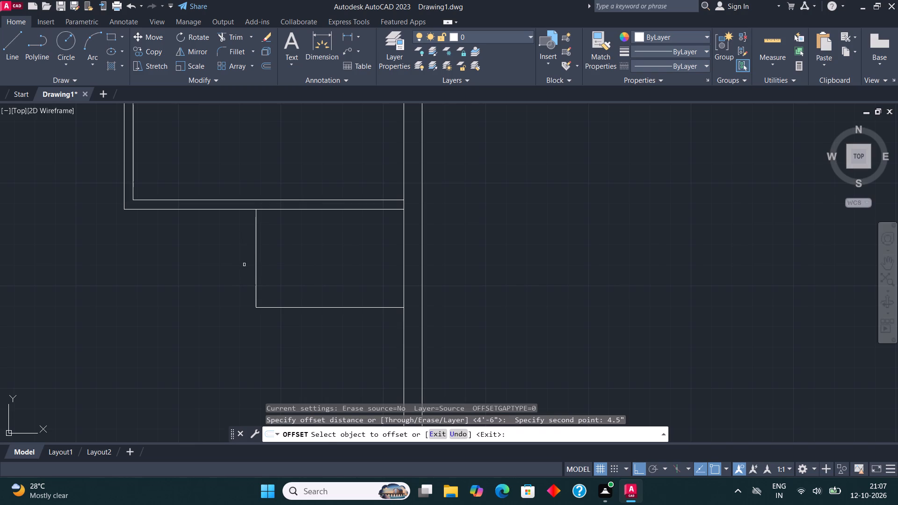
click(256, 274)
click(241, 256)
click(284, 308)
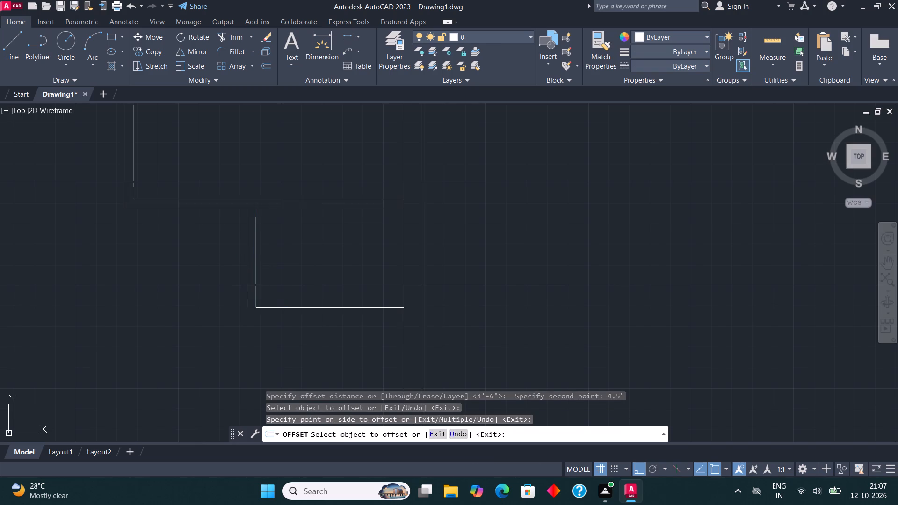
click(283, 342)
Fillet the two outer partition lines of the 6' by 4' room to close its lower-left corner.
click(241, 55)
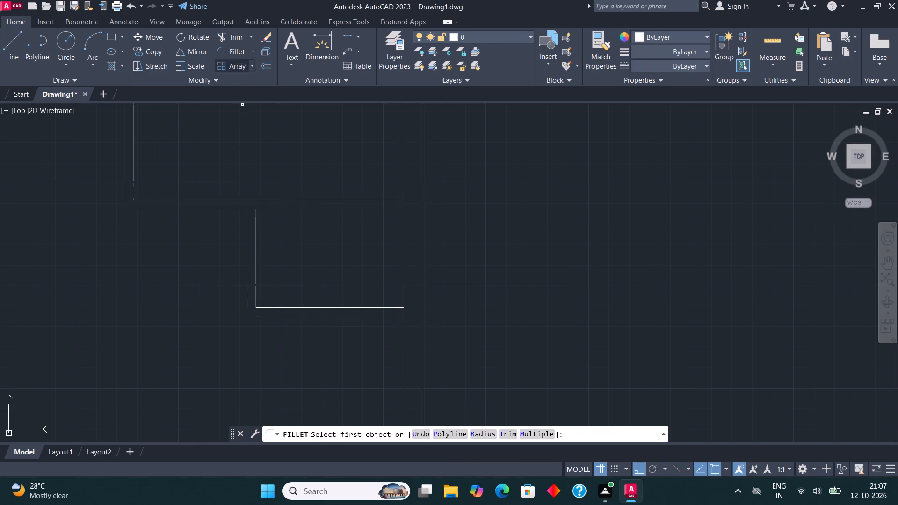
click(248, 269)
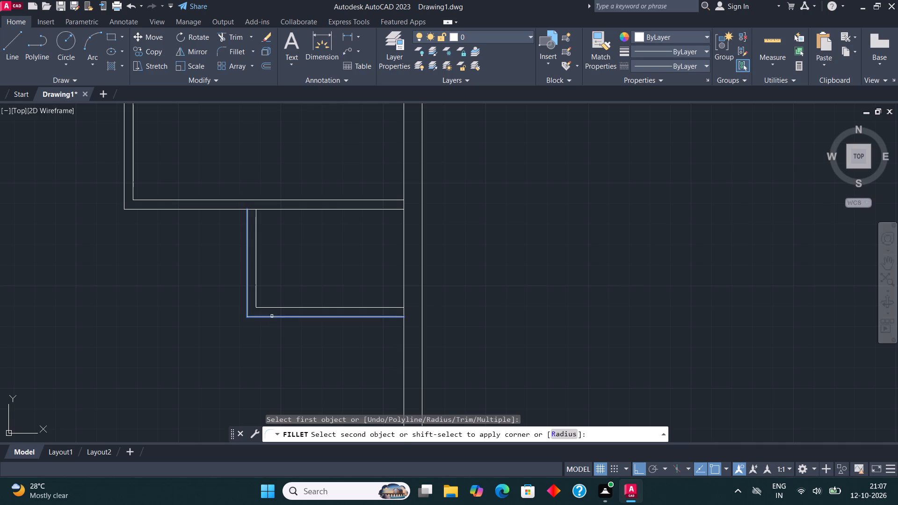
click(272, 316)
Draw an 11'6" wide by 10' deep room outline directly below the 6' by 4' room, ending at the right exterior wall's outer line.
scroll(261, 302, down, 1)
middle_drag(266, 300, 275, 286)
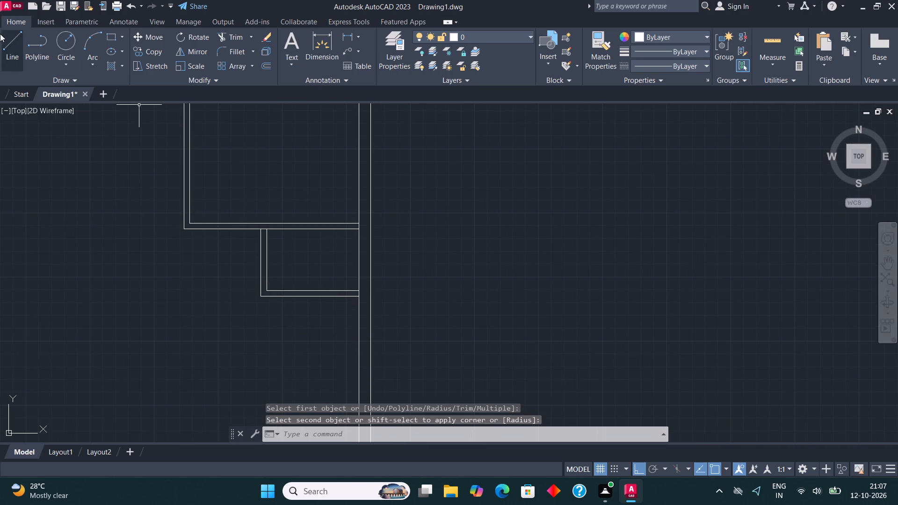
click(14, 54)
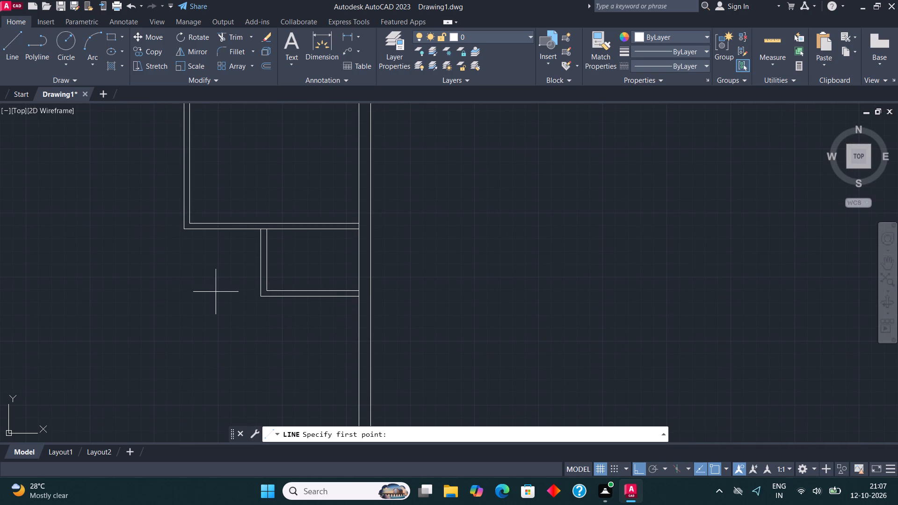
click(361, 297)
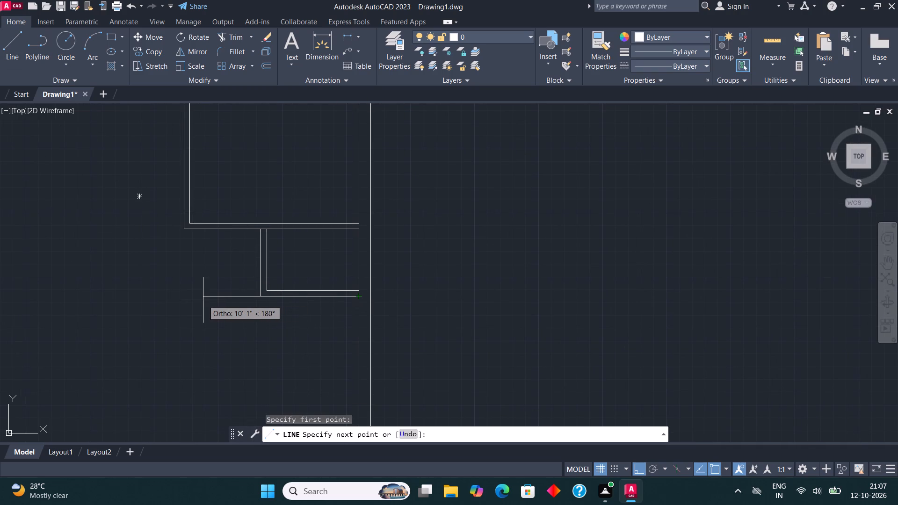
text(11'6")
key(Return)
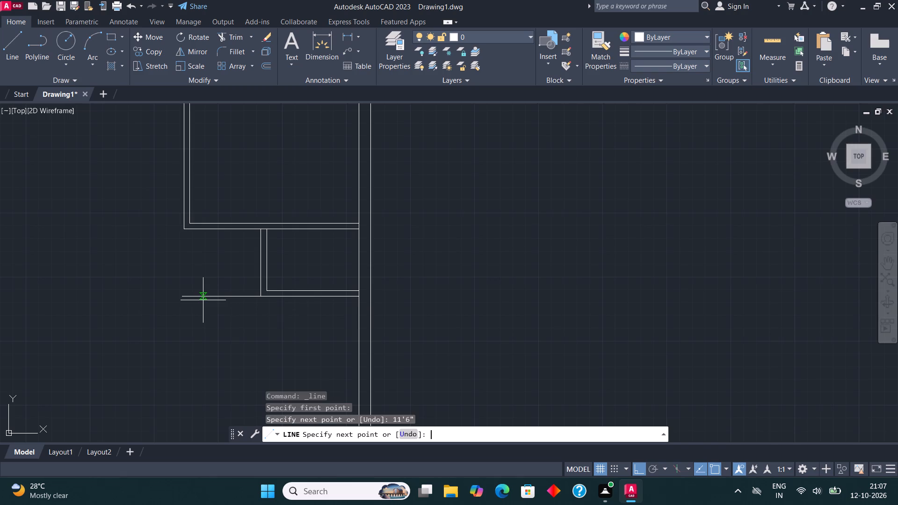
middle_drag(199, 337, 216, 283)
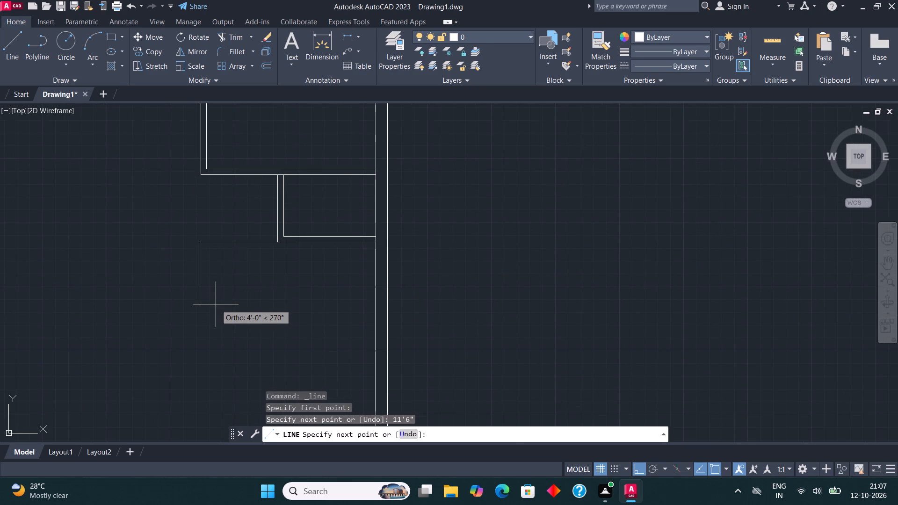
text(10')
key(Return)
scroll(216, 304, down, 2)
scroll(266, 344, up, 1)
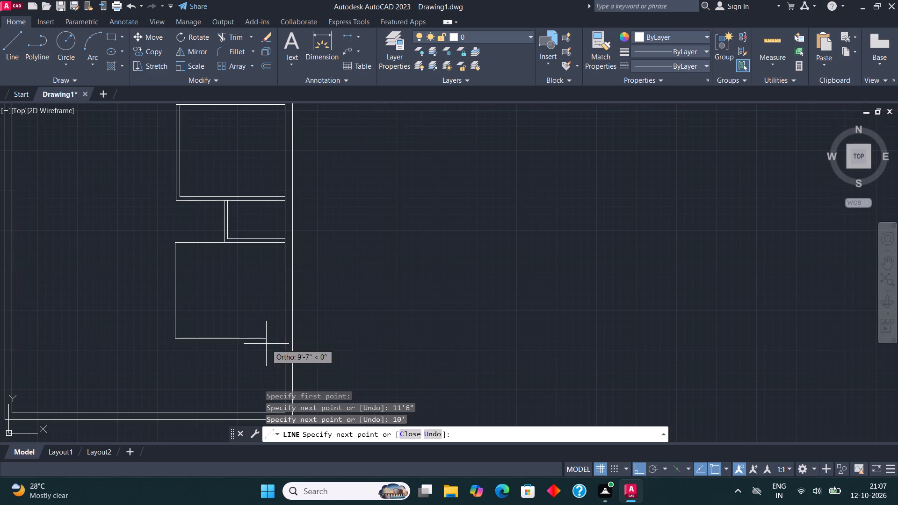
click(289, 333)
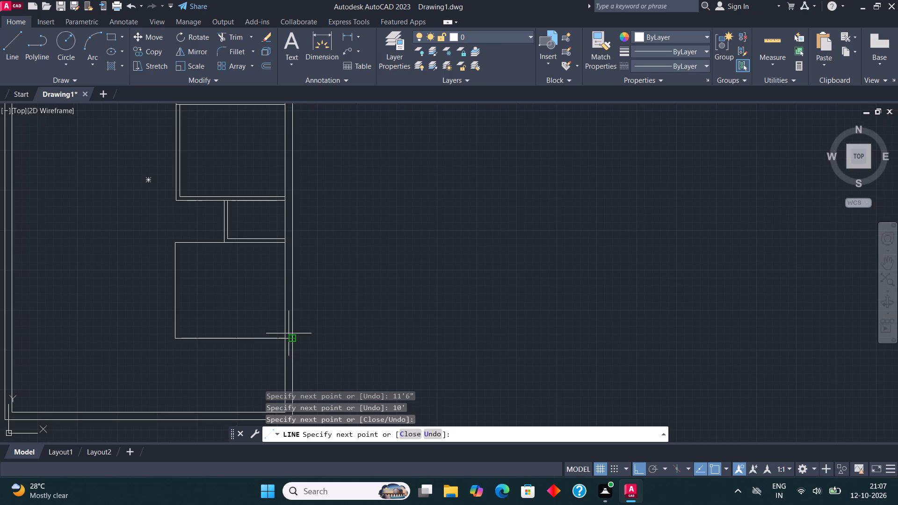
key(Escape)
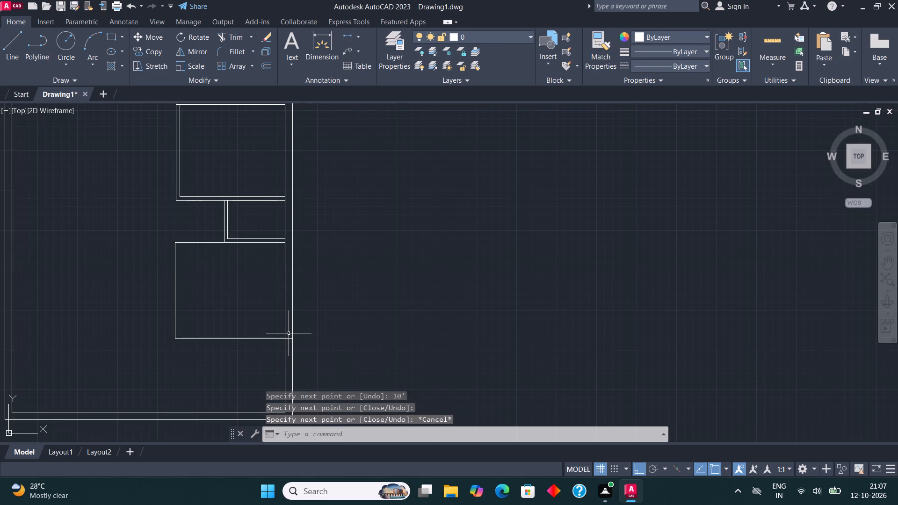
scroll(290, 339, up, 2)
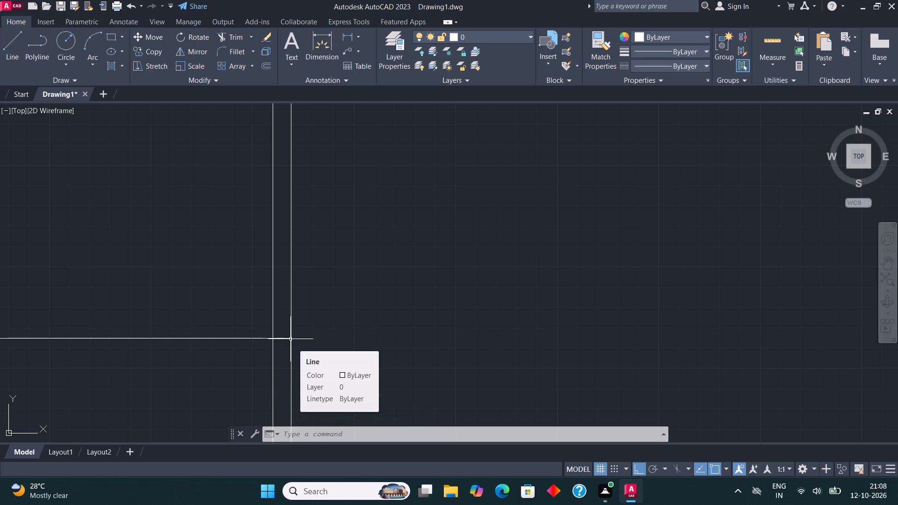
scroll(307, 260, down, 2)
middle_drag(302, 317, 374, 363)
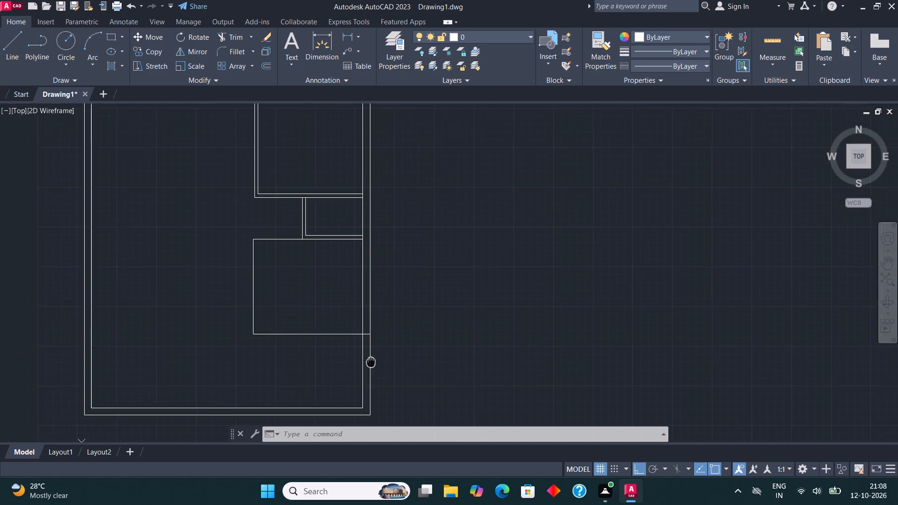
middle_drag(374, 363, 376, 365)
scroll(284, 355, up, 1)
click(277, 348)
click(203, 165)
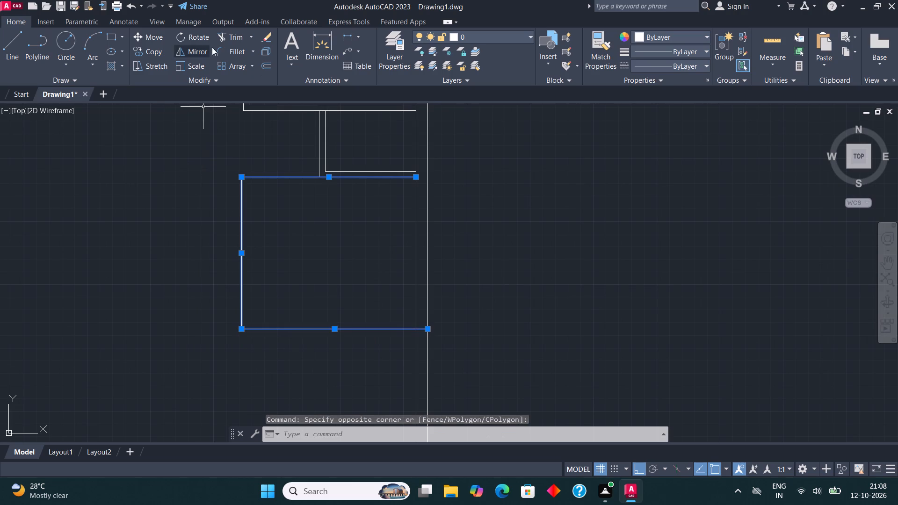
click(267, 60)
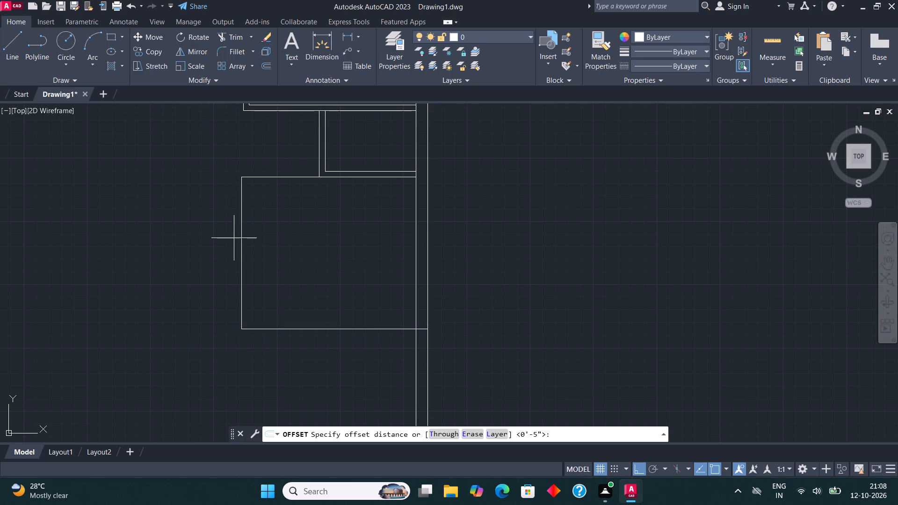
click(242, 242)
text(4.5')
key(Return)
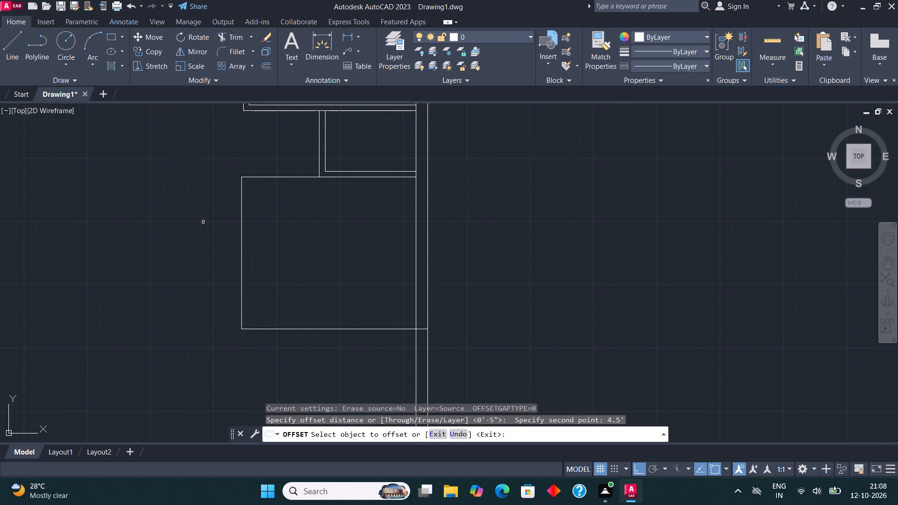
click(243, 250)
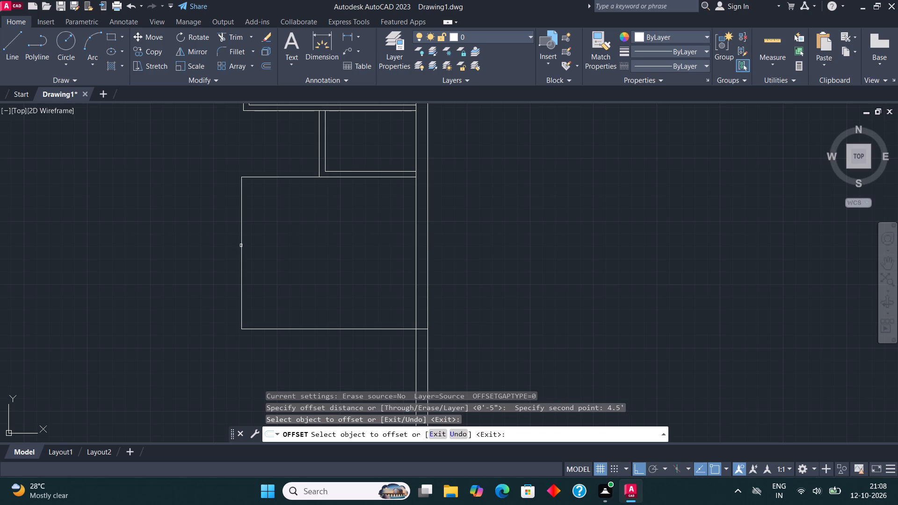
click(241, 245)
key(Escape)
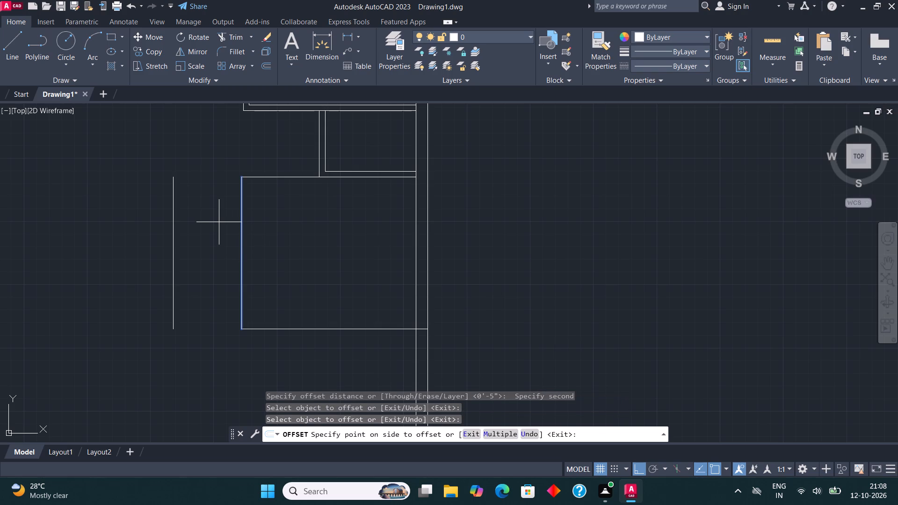
Offset the vertical side, upper line and lower line of the 11'6" by 10' room outward by 4.5" to form its partitions.
drag(272, 345, 270, 334)
click(231, 164)
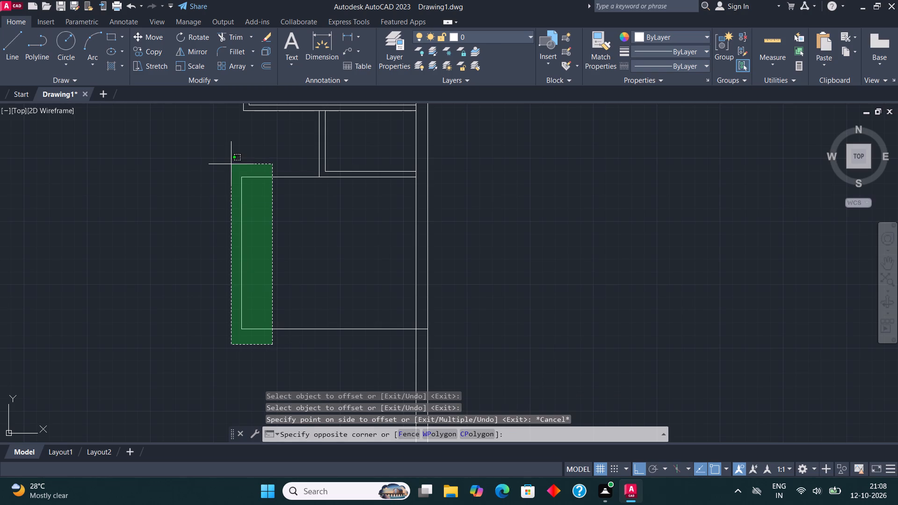
click(267, 63)
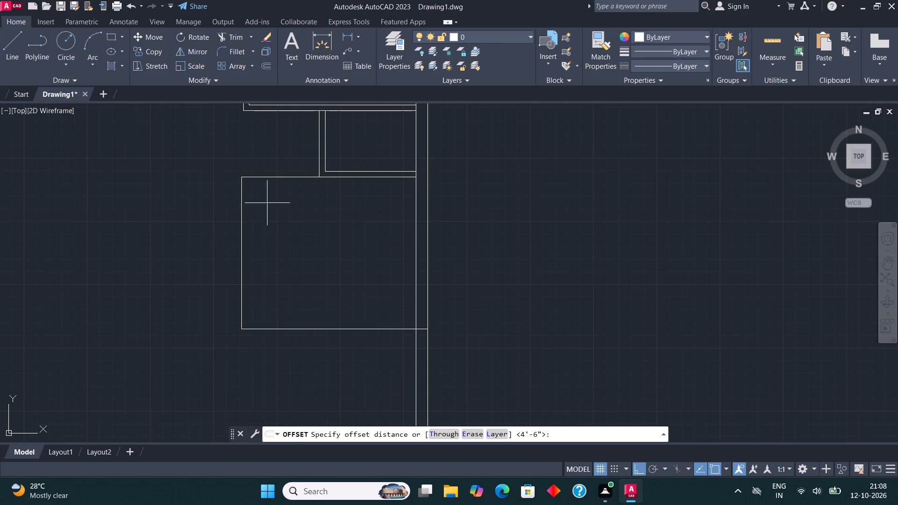
click(243, 238)
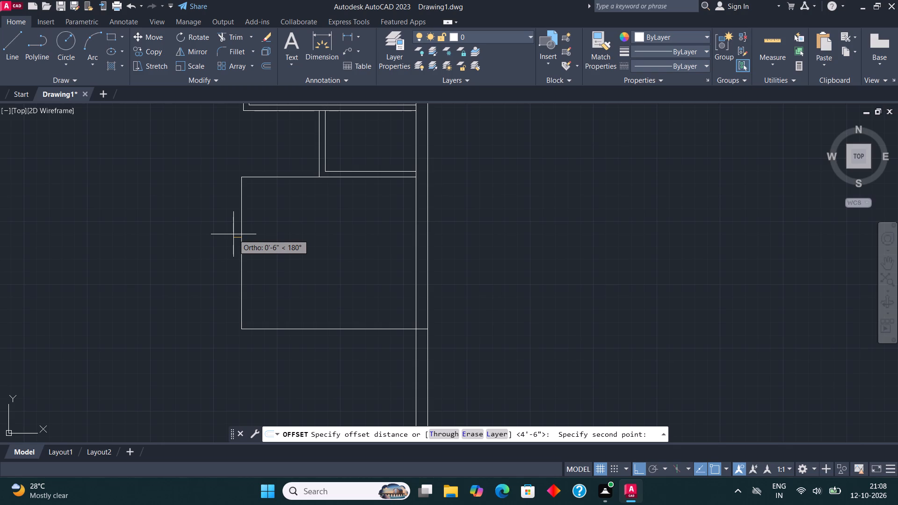
text(4.5)
key(shift+quotedbl)
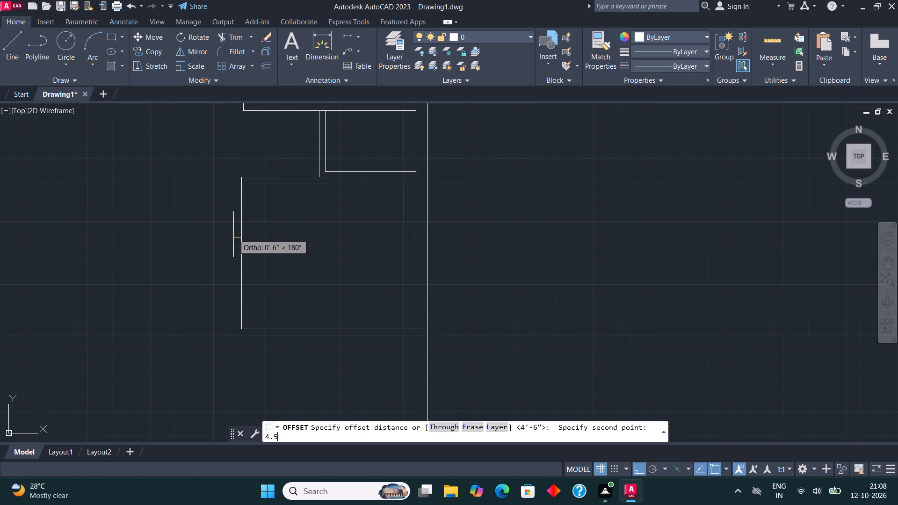
key(Return)
click(241, 238)
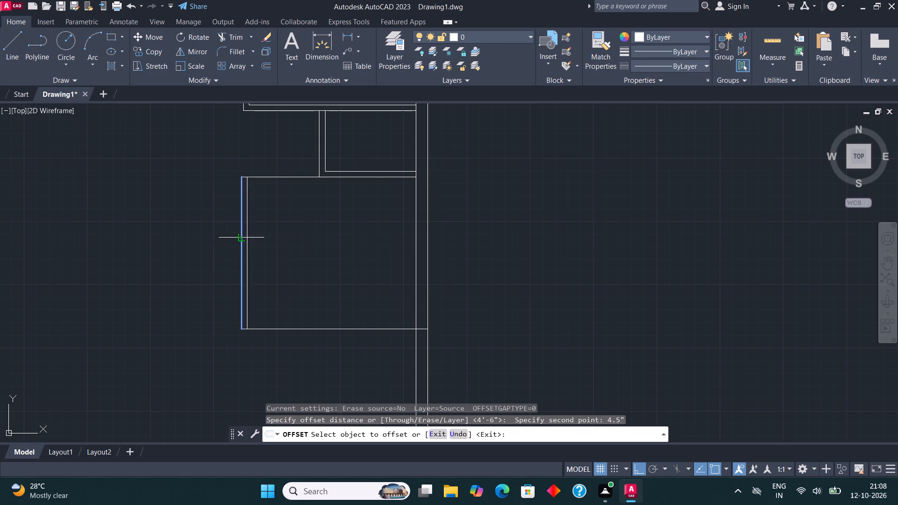
click(229, 222)
click(267, 176)
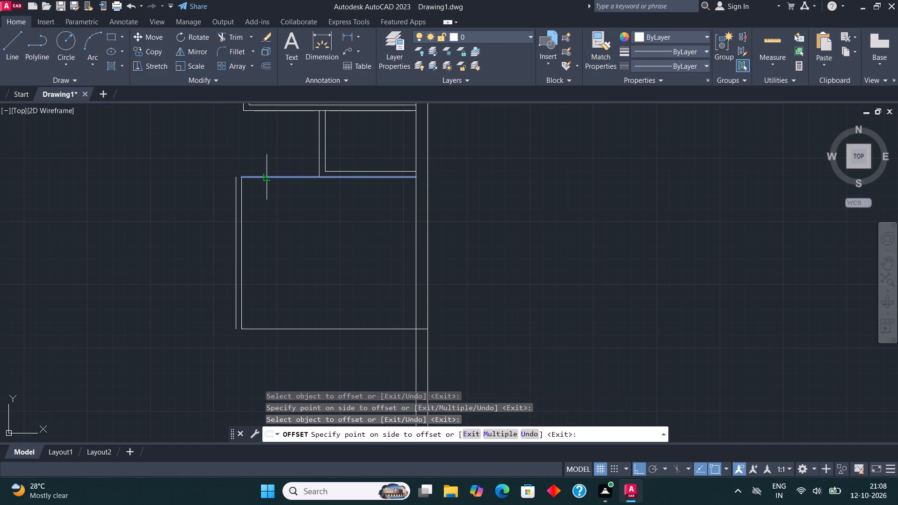
click(265, 164)
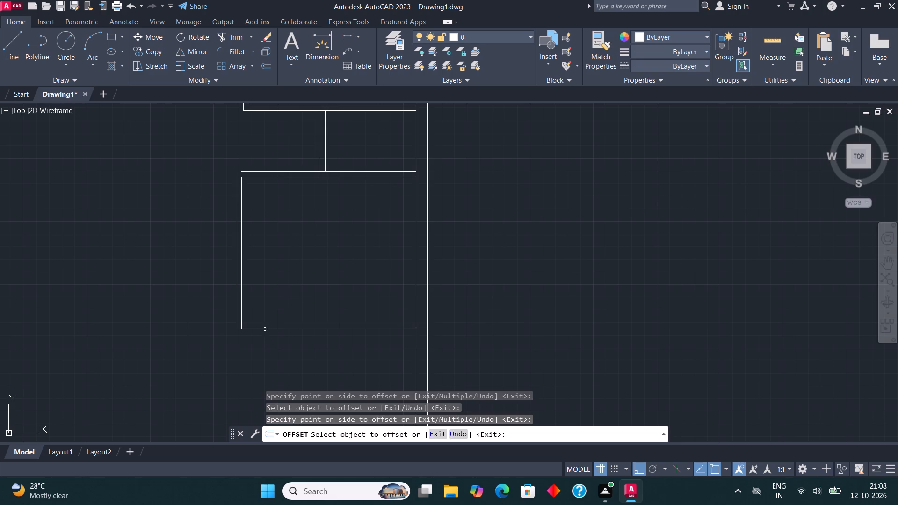
click(265, 329)
click(266, 350)
Fillet the outer partition lines of the 11'6" by 10' room to close its lower-left and upper-left corners.
click(234, 53)
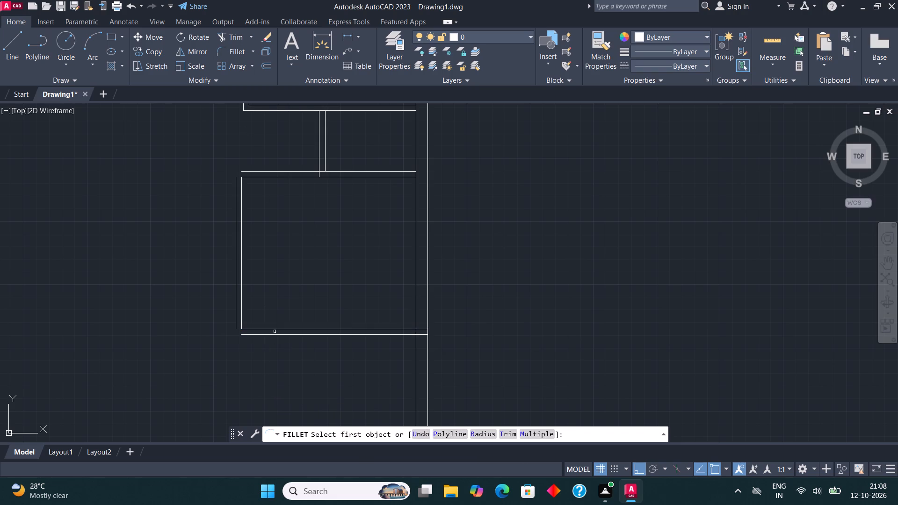
click(269, 335)
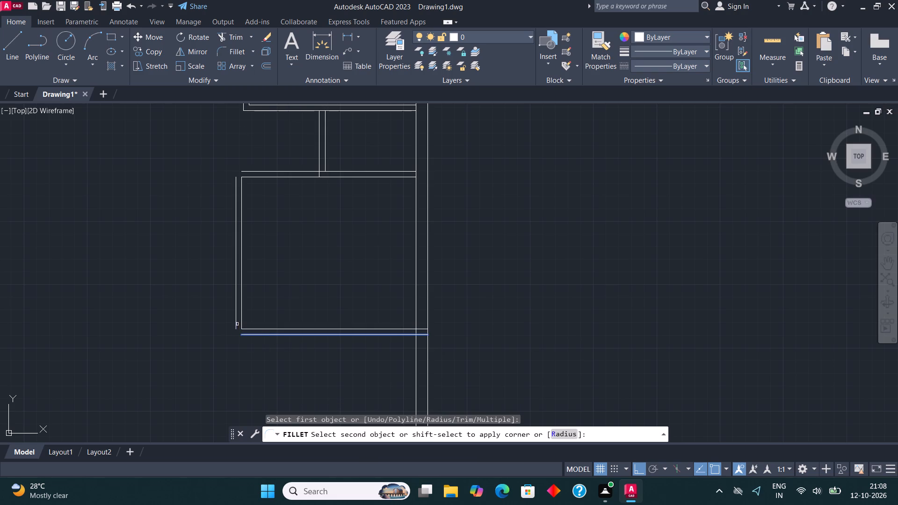
click(236, 317)
click(229, 52)
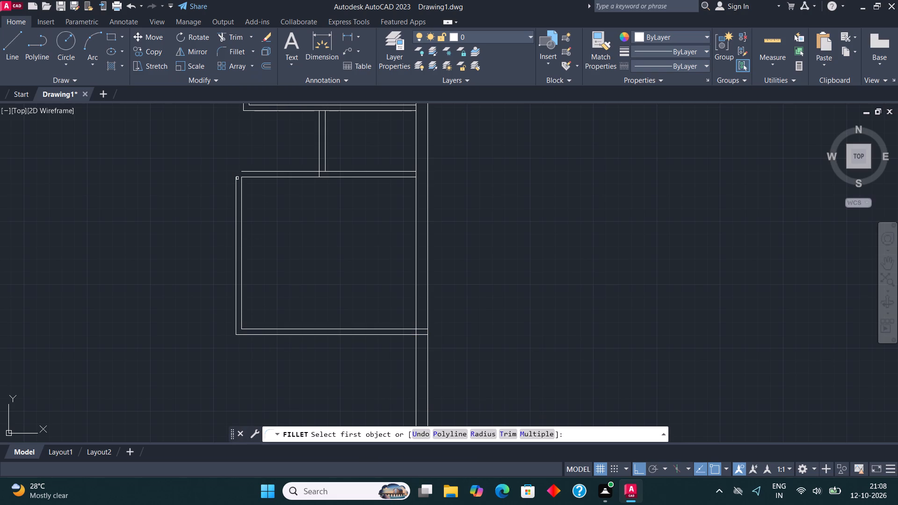
click(236, 183)
click(252, 173)
scroll(208, 204, down, 2)
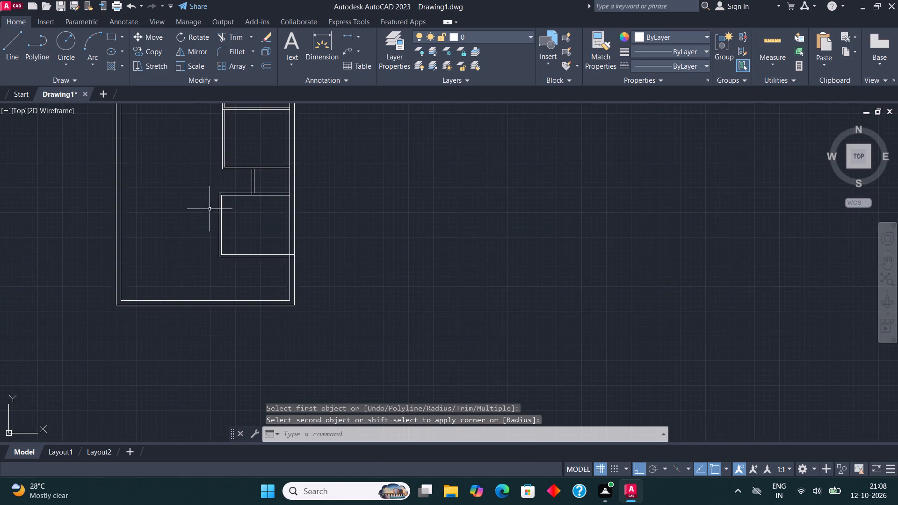
middle_drag(213, 209, 256, 167)
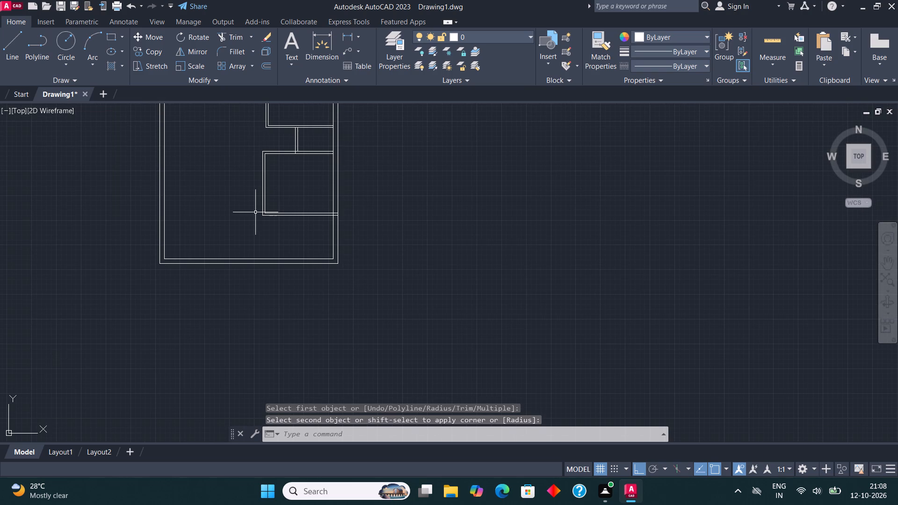
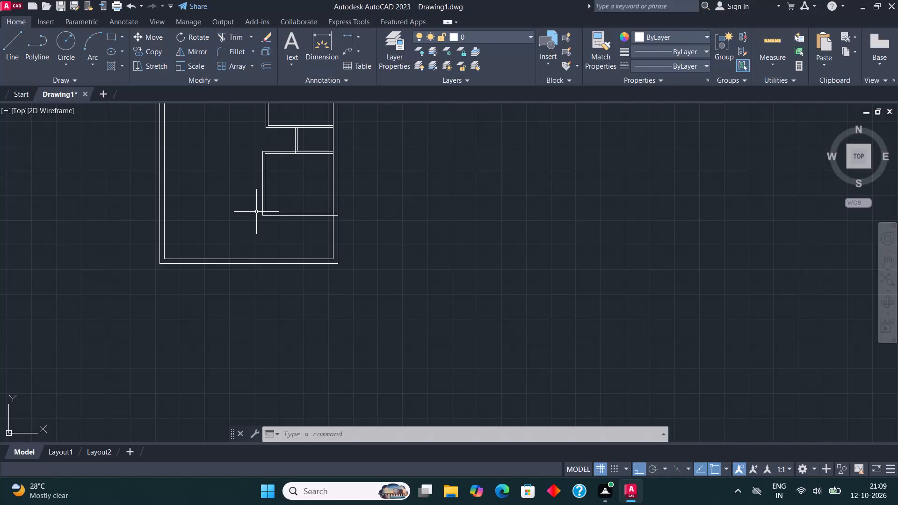
Draw a 16'6" horizontal line from the exterior wall's inner lower-left corner along the bottom wall's inner line.
middle_drag(303, 198, 331, 210)
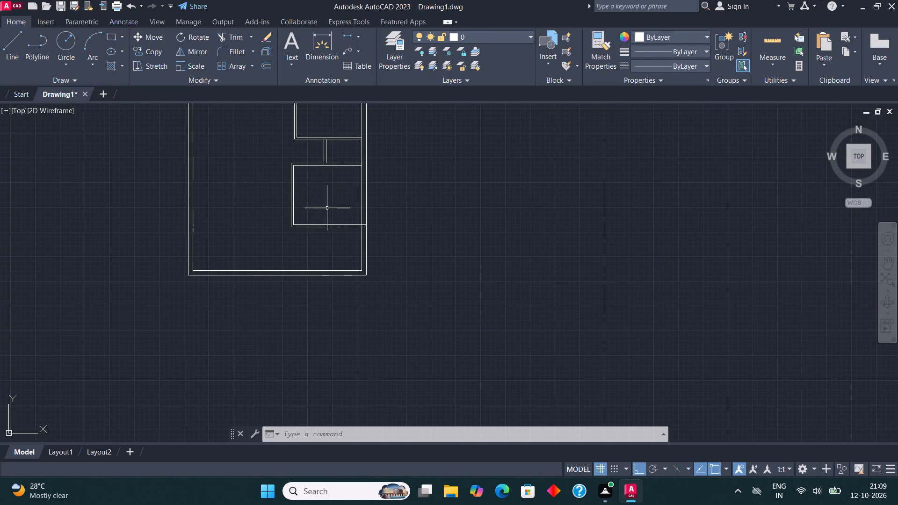
scroll(307, 196, up, 1)
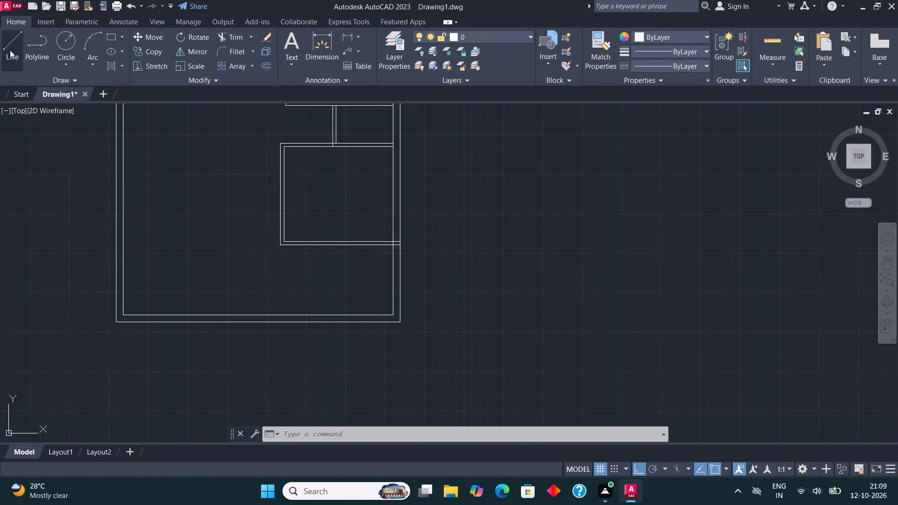
click(9, 45)
click(122, 315)
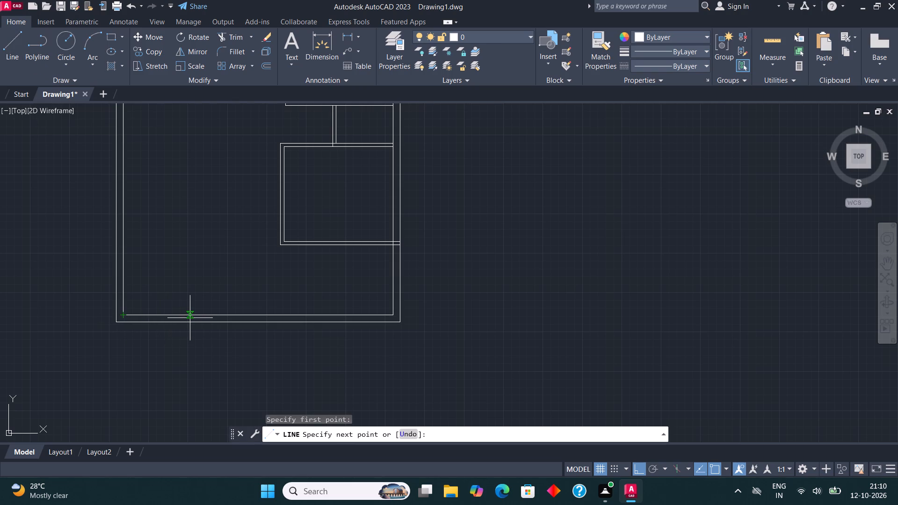
text(16'6")
key(Return)
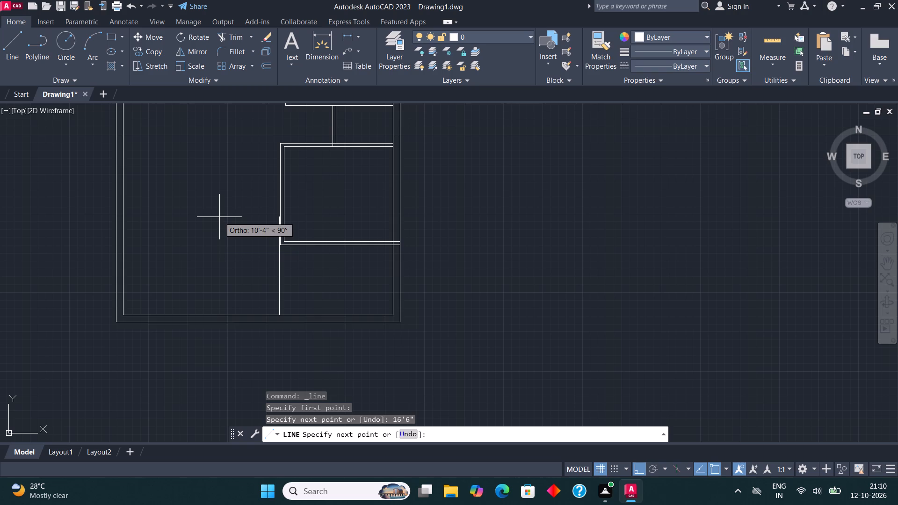
key(Escape)
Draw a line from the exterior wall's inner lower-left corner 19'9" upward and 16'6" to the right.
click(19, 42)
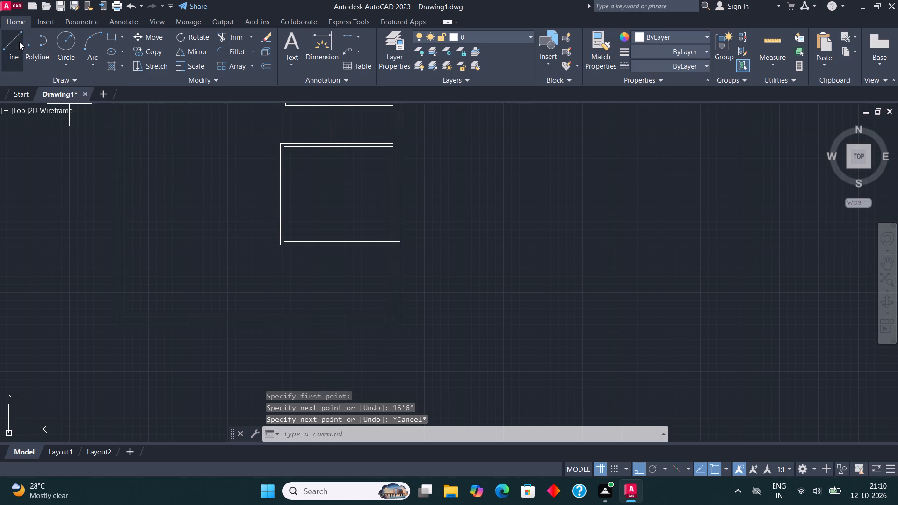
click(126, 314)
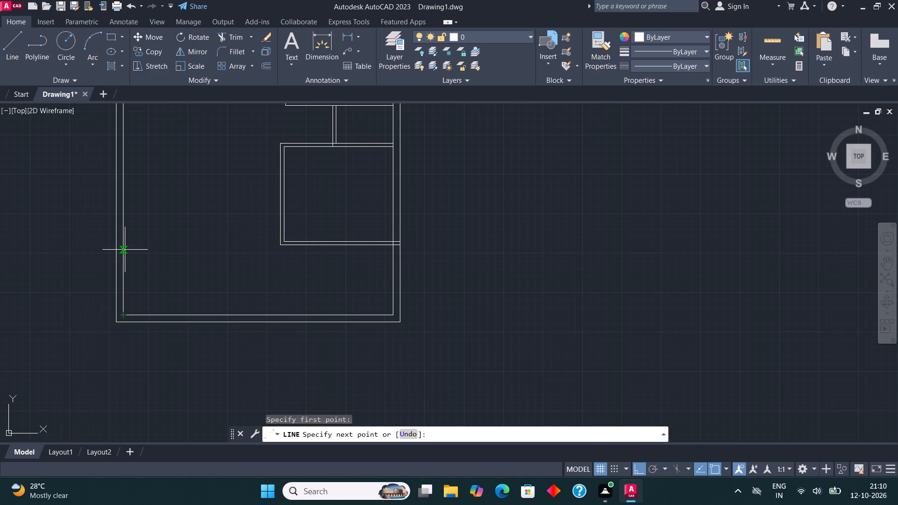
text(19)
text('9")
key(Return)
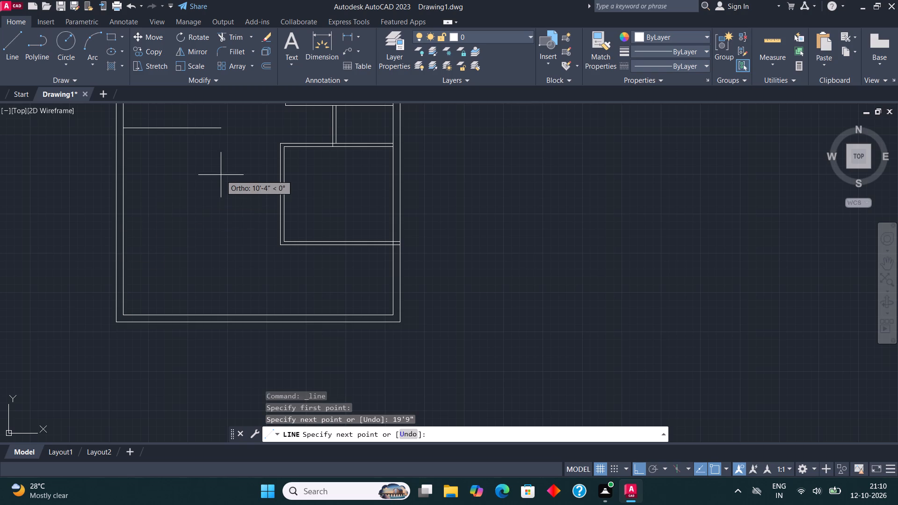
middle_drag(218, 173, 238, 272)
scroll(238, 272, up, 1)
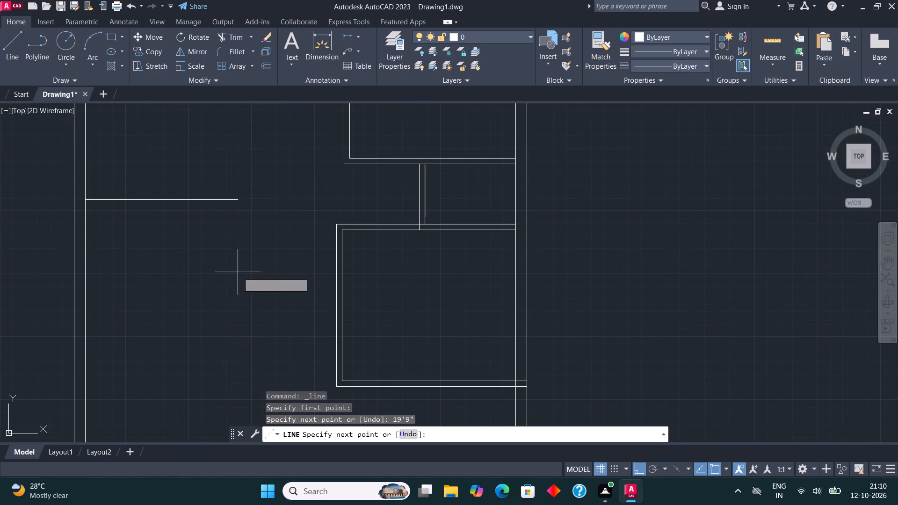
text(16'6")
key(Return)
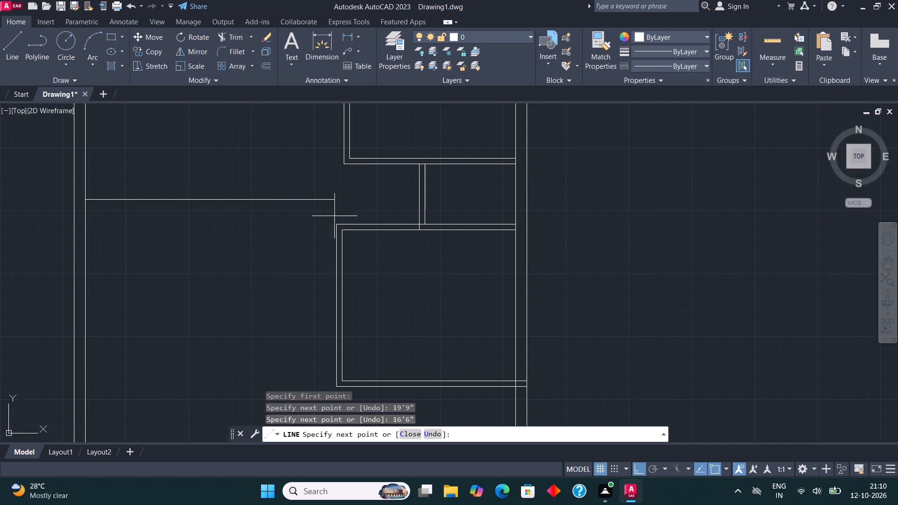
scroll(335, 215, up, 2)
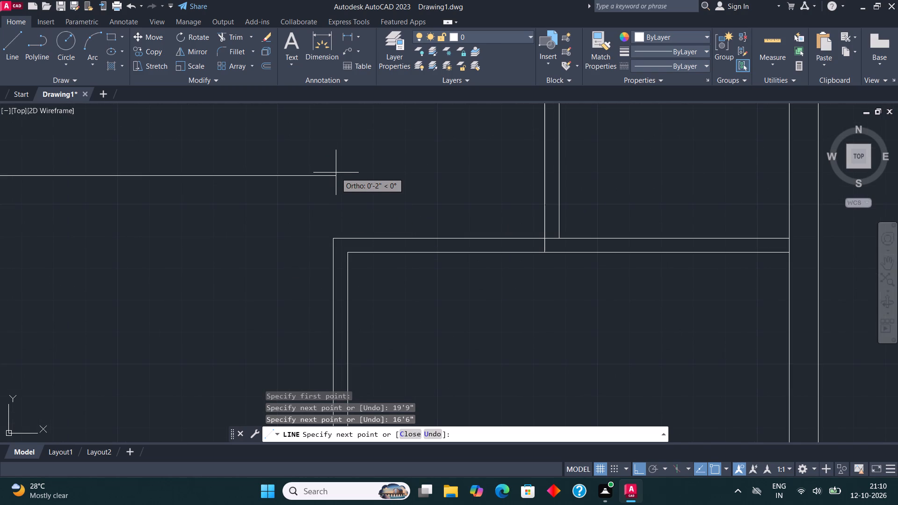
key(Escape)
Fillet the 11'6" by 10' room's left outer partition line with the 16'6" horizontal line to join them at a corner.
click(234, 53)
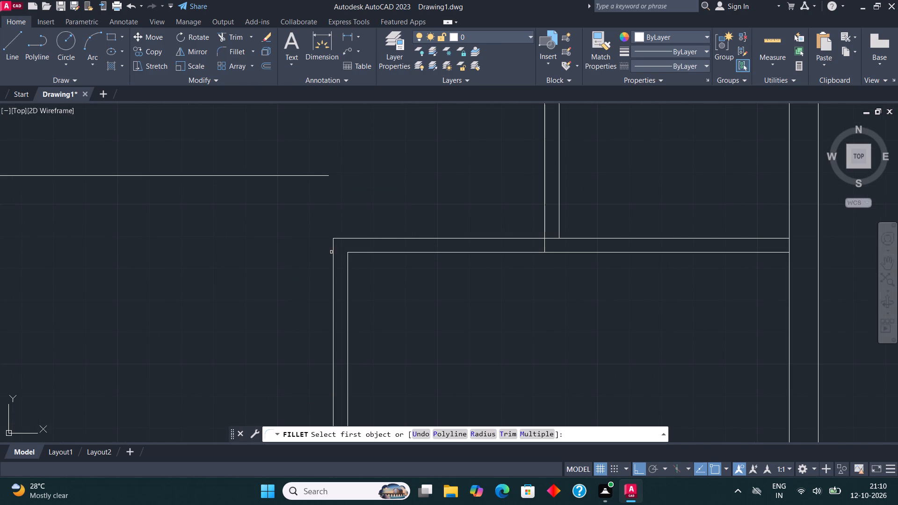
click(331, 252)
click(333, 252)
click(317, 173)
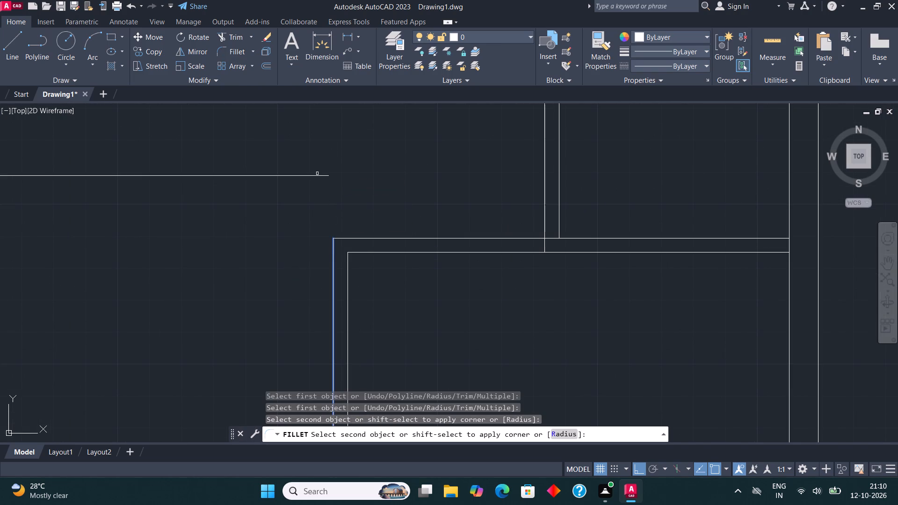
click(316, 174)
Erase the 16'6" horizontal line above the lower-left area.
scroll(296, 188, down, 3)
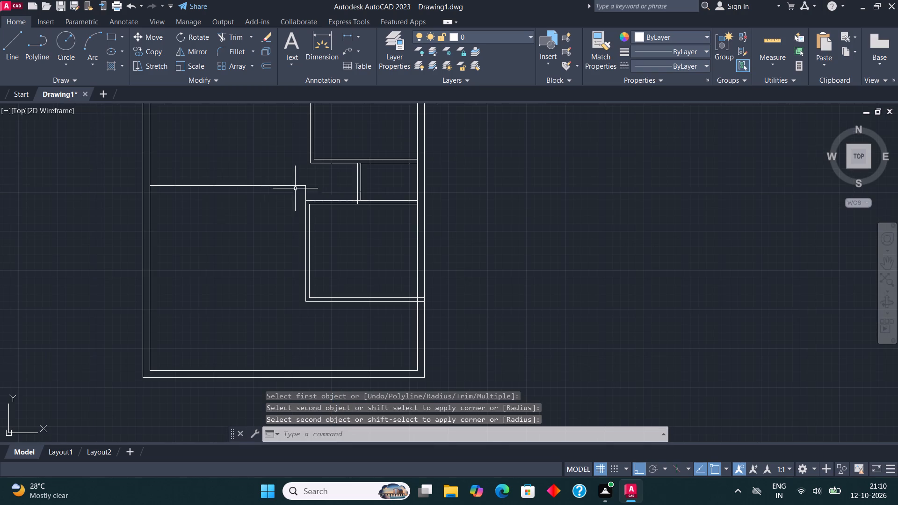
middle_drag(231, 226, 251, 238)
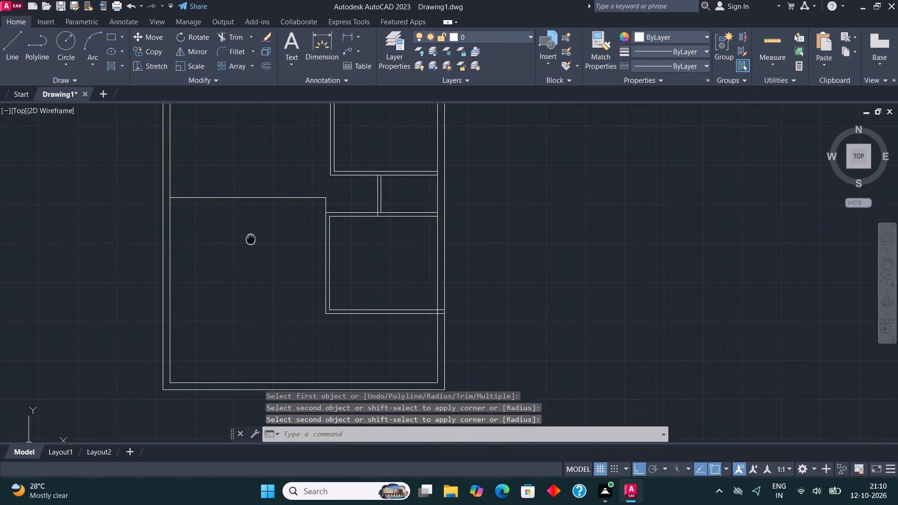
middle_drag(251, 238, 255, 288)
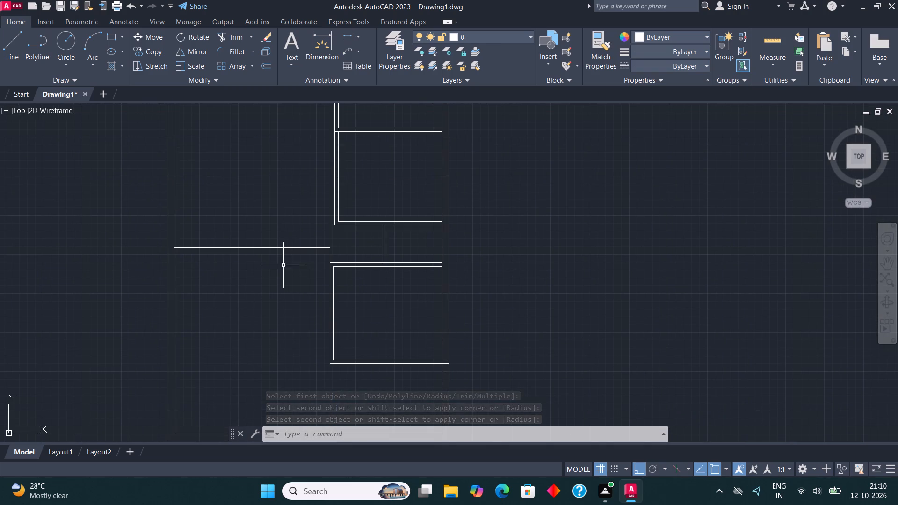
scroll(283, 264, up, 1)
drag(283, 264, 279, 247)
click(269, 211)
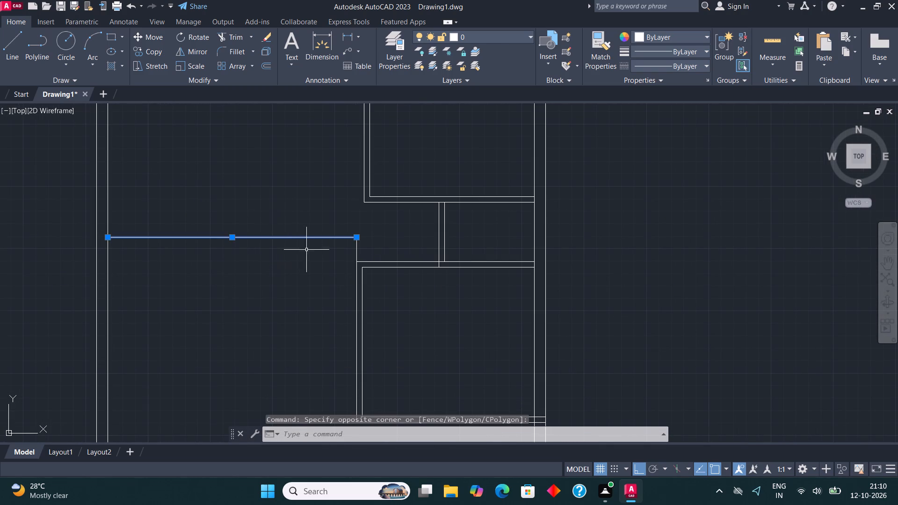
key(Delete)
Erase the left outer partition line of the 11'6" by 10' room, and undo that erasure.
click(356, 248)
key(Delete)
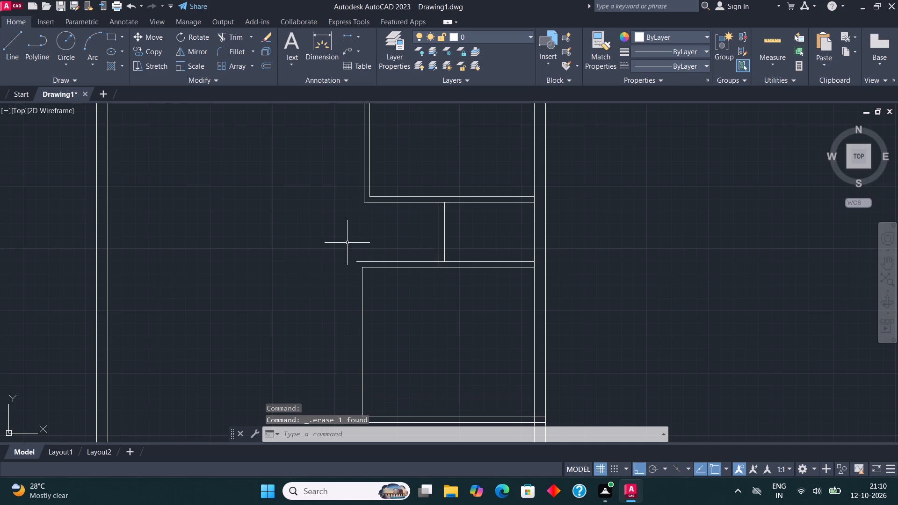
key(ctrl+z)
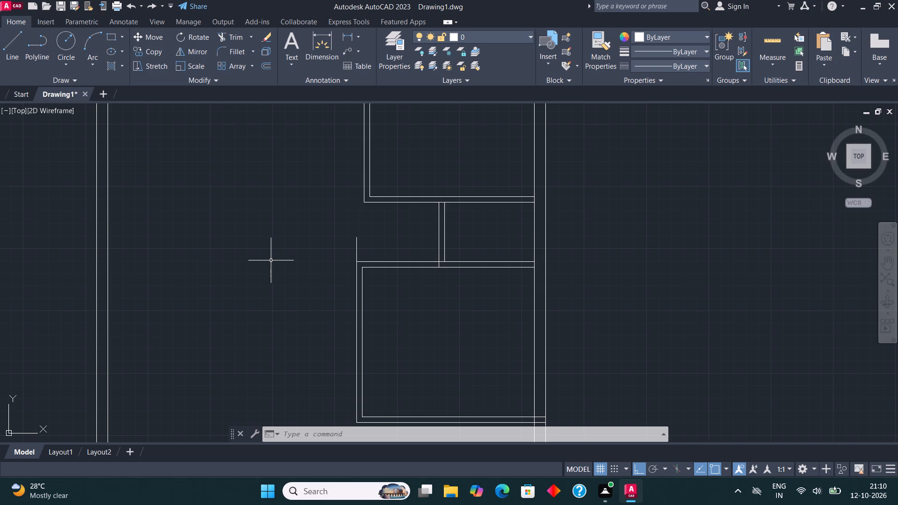
Draw a horizontal line from the 11'6" by 10' room's outer upper-left partition corner to the left exterior wall's inner line.
scroll(222, 239, down, 1)
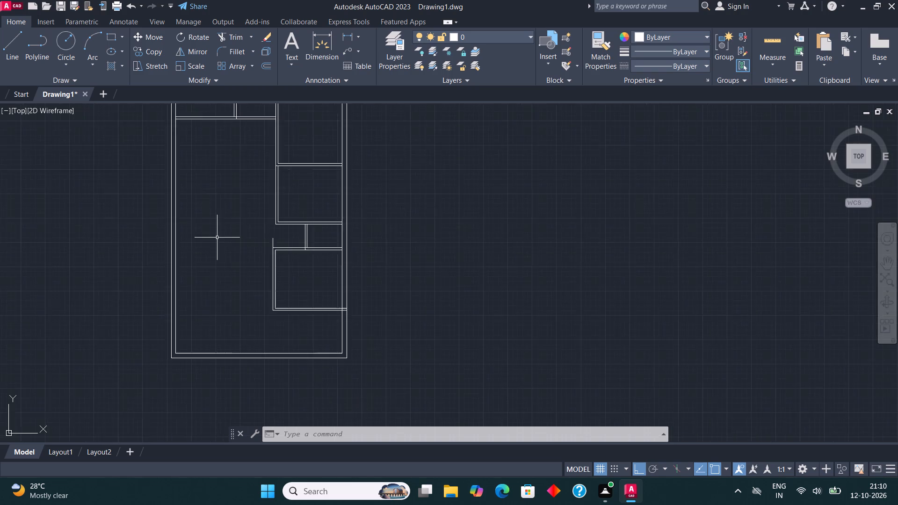
scroll(216, 237, down, 2)
middle_drag(240, 243, 273, 263)
middle_click(327, 283)
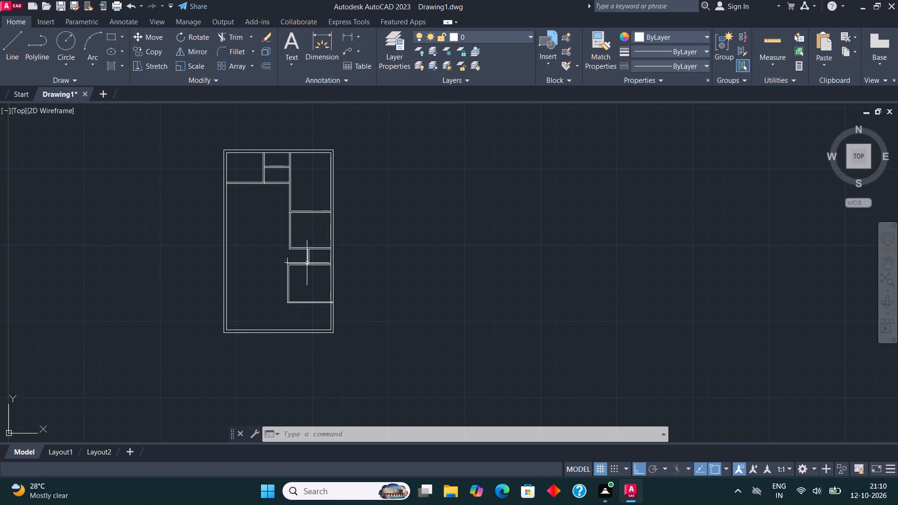
click(15, 30)
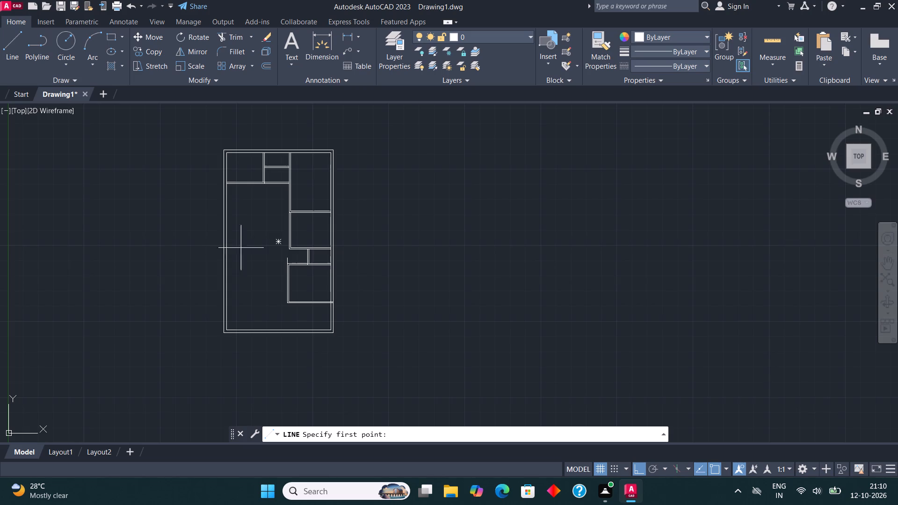
scroll(244, 251, up, 2)
scroll(342, 291, up, 1)
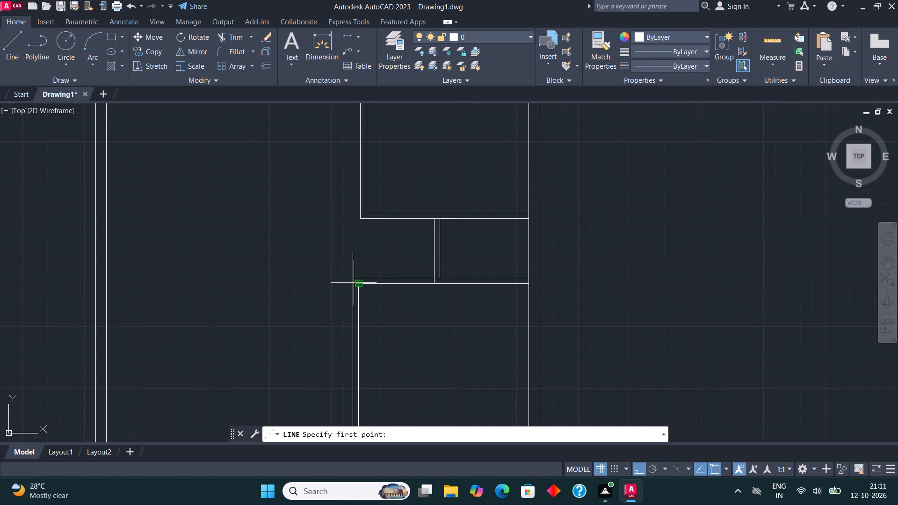
click(353, 276)
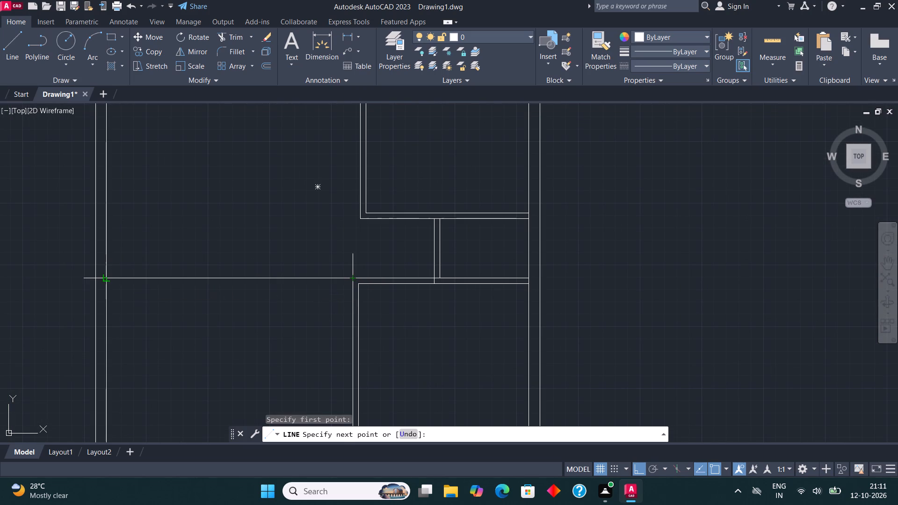
click(104, 263)
key(ctrl+z)
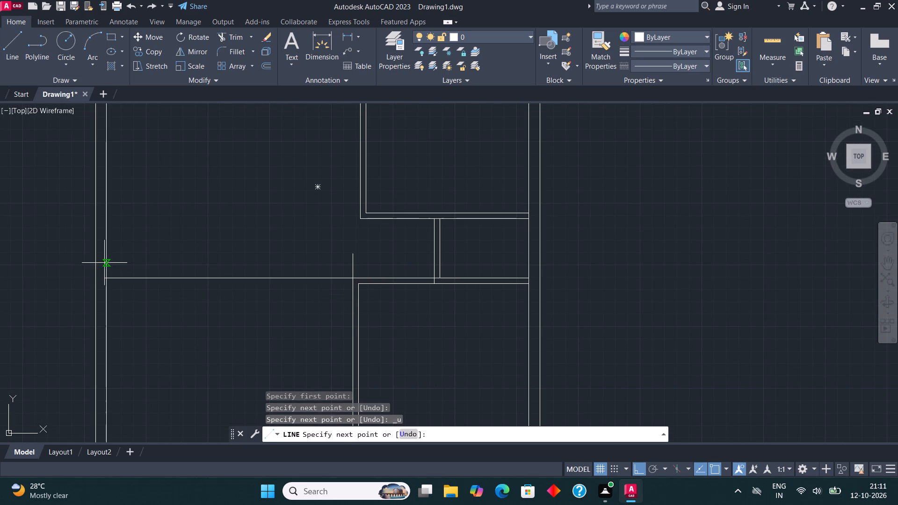
click(107, 276)
Draw a parallel horizontal line from the 11'6" by 10' room's inner upper-left corner to the left exterior wall's inner line.
click(15, 51)
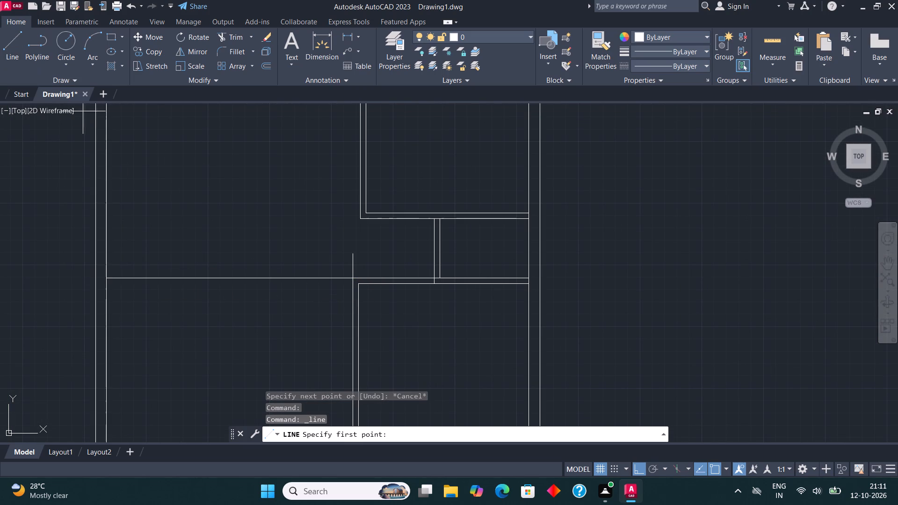
click(360, 286)
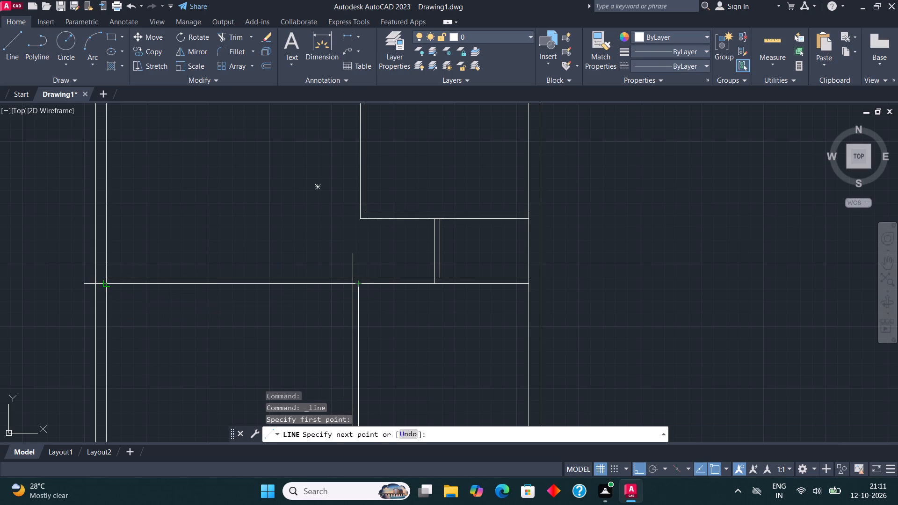
click(105, 283)
middle_drag(105, 283, 179, 256)
key(Escape)
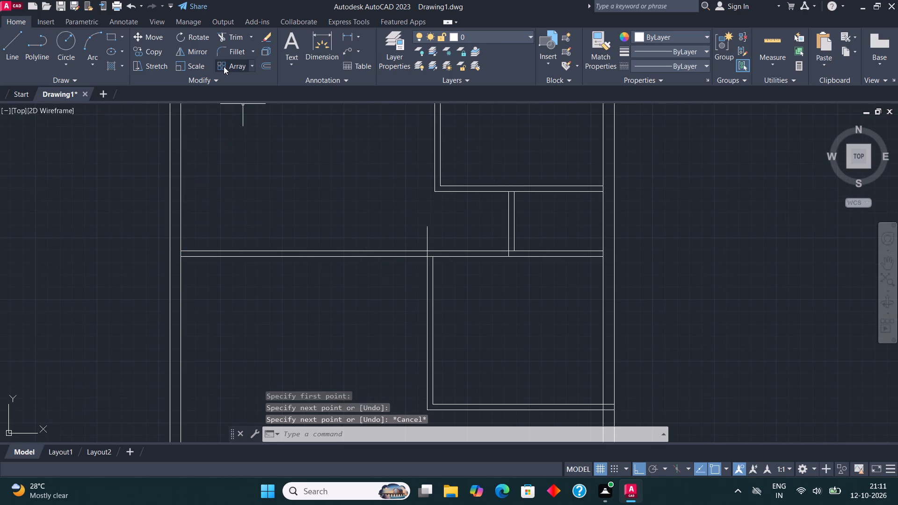
Trim the vertical partition line's stub above and inside the new horizontal partition at the 11'6" by 10' room's upper-left corner.
click(228, 47)
click(233, 39)
click(416, 233)
click(463, 233)
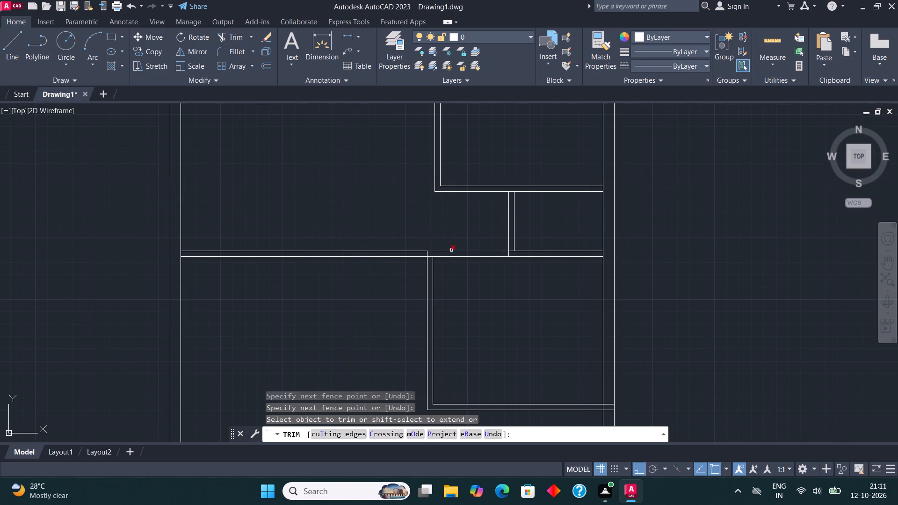
scroll(442, 256, up, 3)
click(363, 250)
click(397, 250)
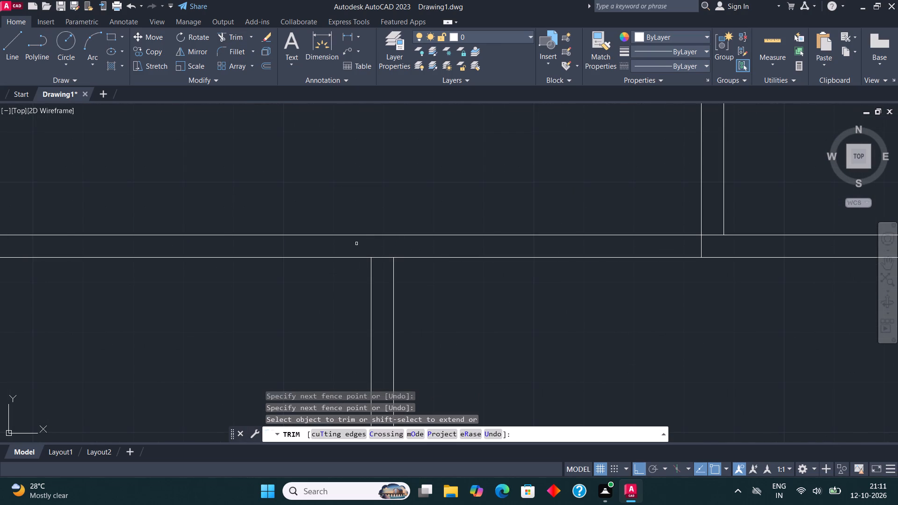
key(Escape)
Trim the 6' by 4' room's vertical partition line where it crosses the horizontal partition below it.
scroll(346, 227, down, 2)
scroll(486, 230, up, 2)
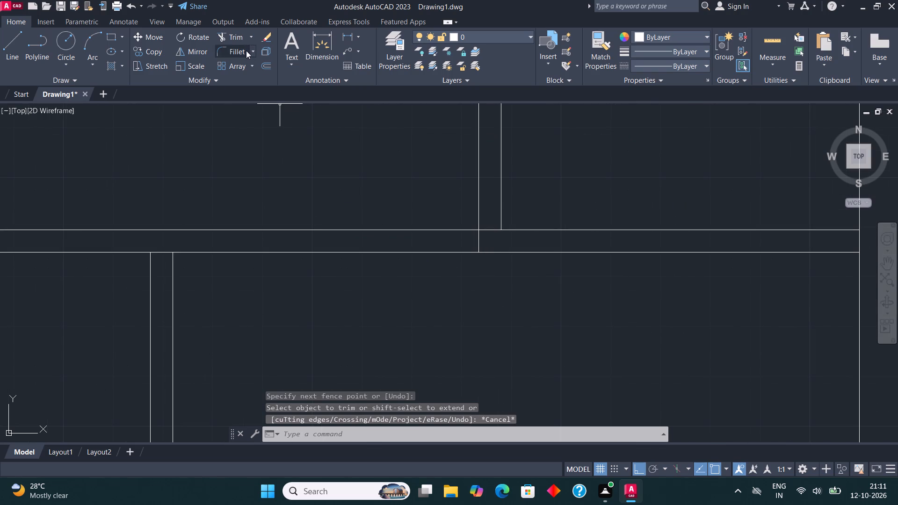
click(230, 38)
click(478, 242)
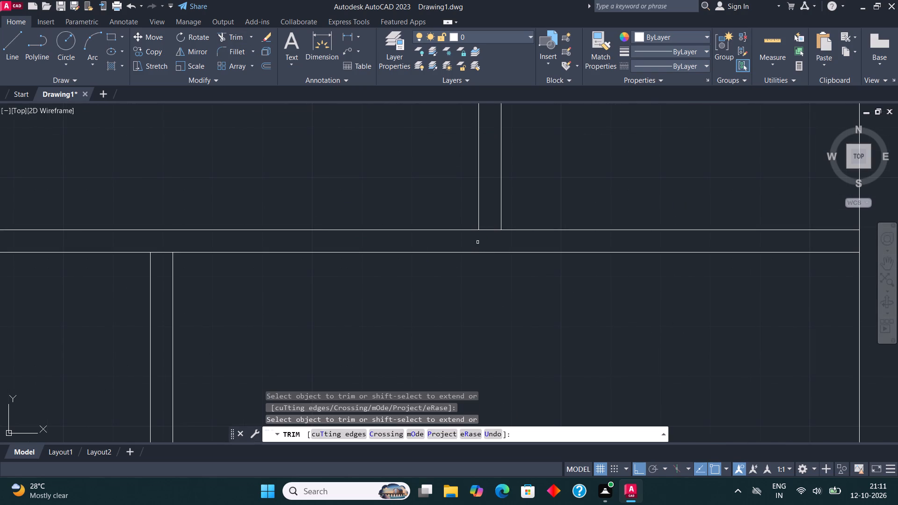
key(Escape)
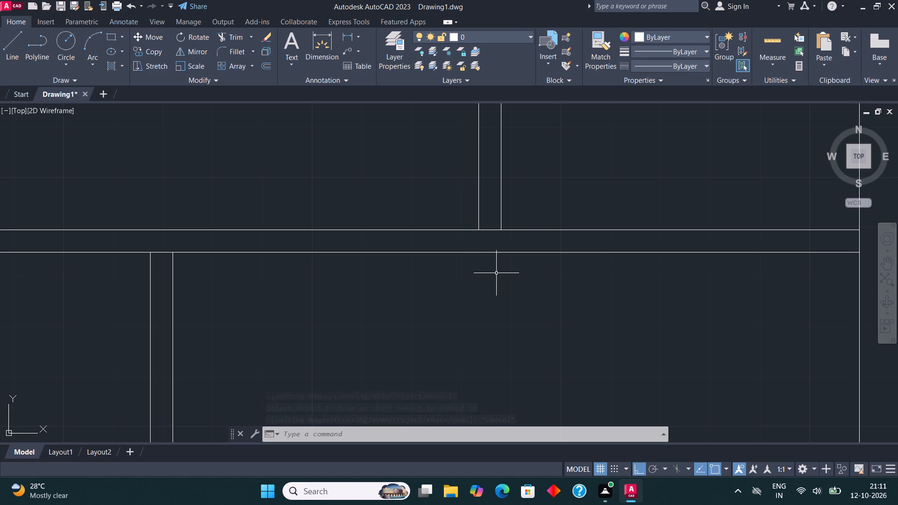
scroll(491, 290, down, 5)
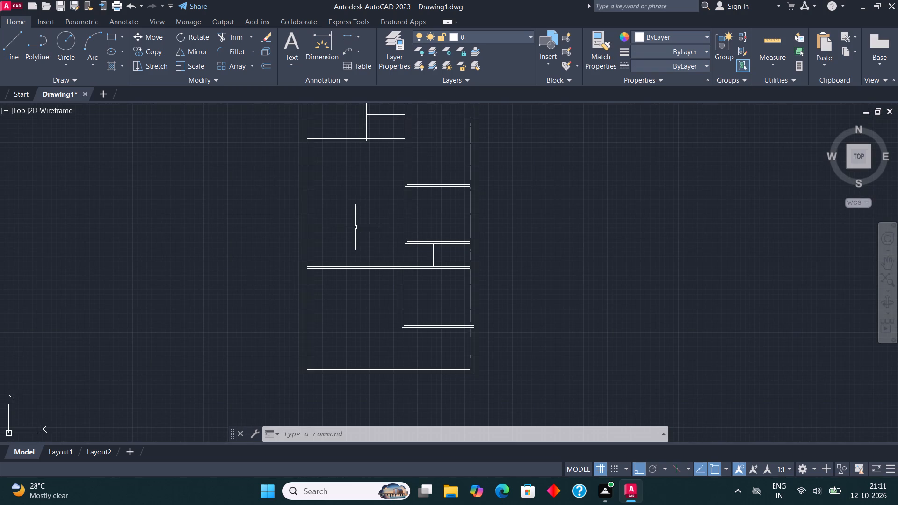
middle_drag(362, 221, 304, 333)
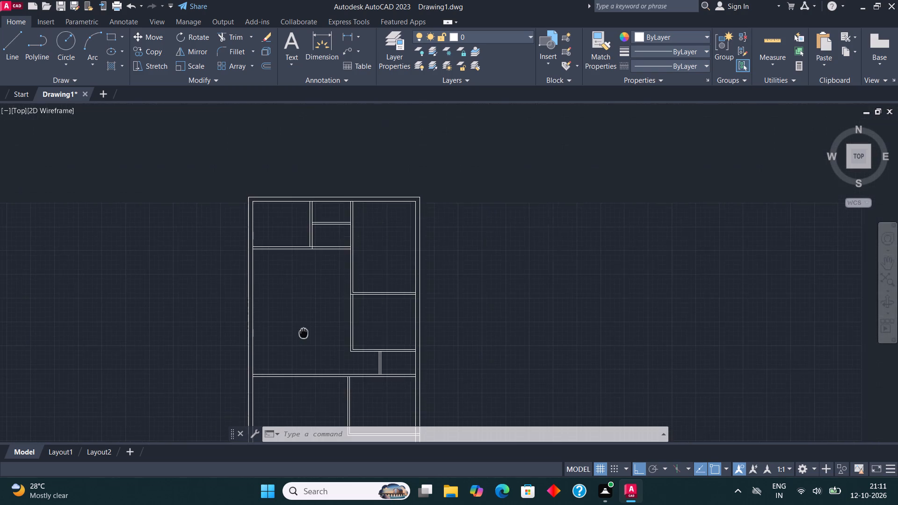
Draw a 7'6" line down the left exterior wall's inner line, starting from the upper-left room partition's lower edge.
middle_drag(304, 333, 313, 294)
click(17, 42)
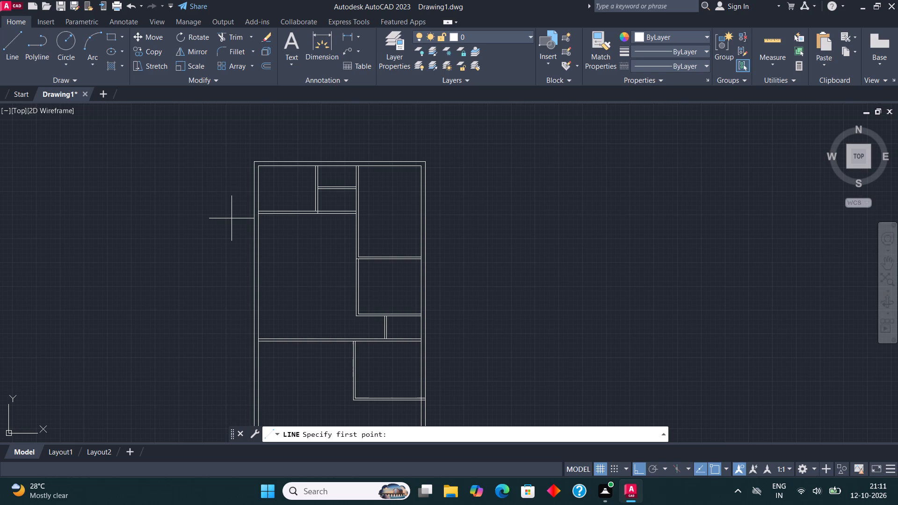
scroll(275, 202, up, 2)
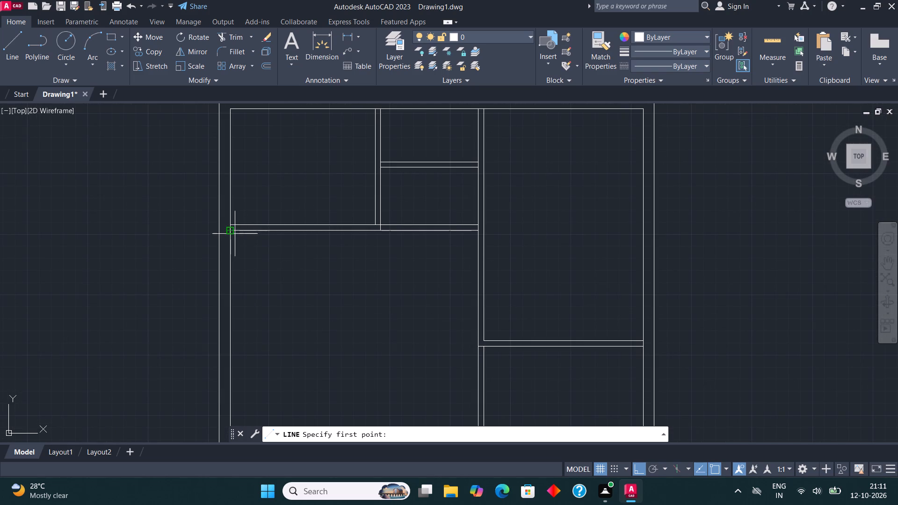
click(230, 231)
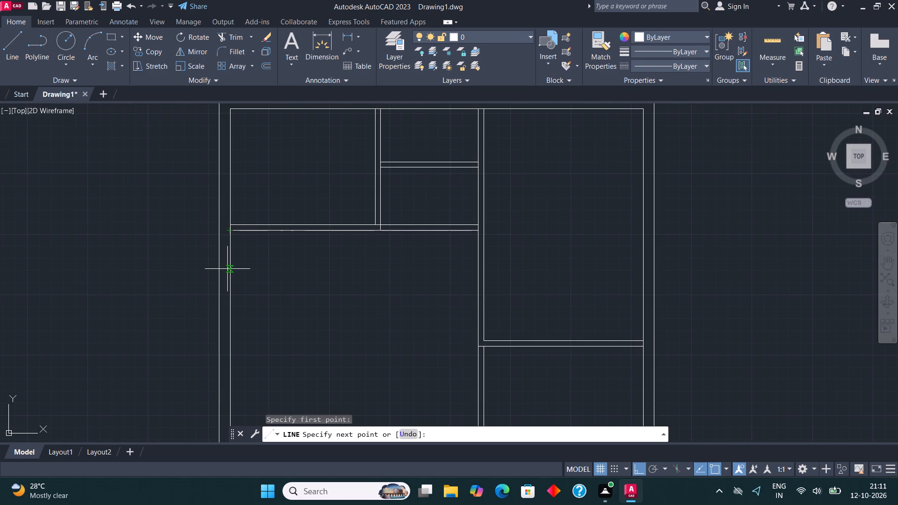
text(7'6")
key(Return)
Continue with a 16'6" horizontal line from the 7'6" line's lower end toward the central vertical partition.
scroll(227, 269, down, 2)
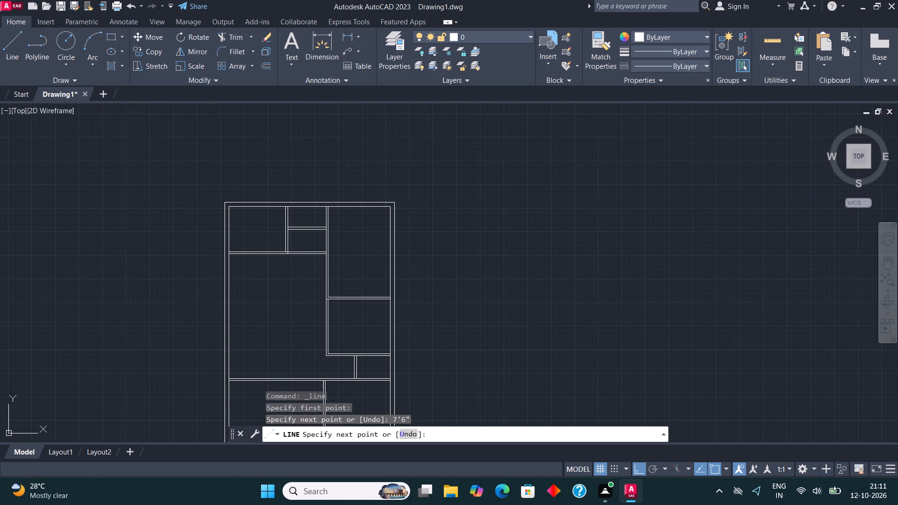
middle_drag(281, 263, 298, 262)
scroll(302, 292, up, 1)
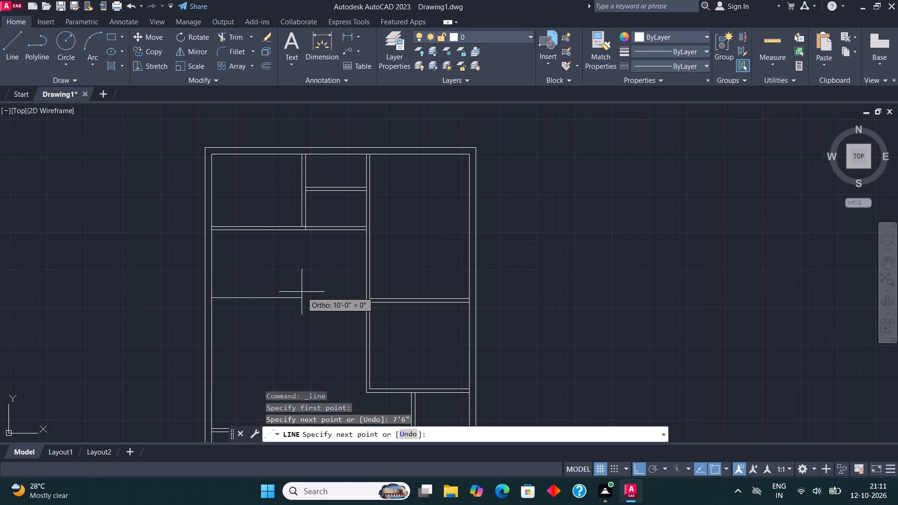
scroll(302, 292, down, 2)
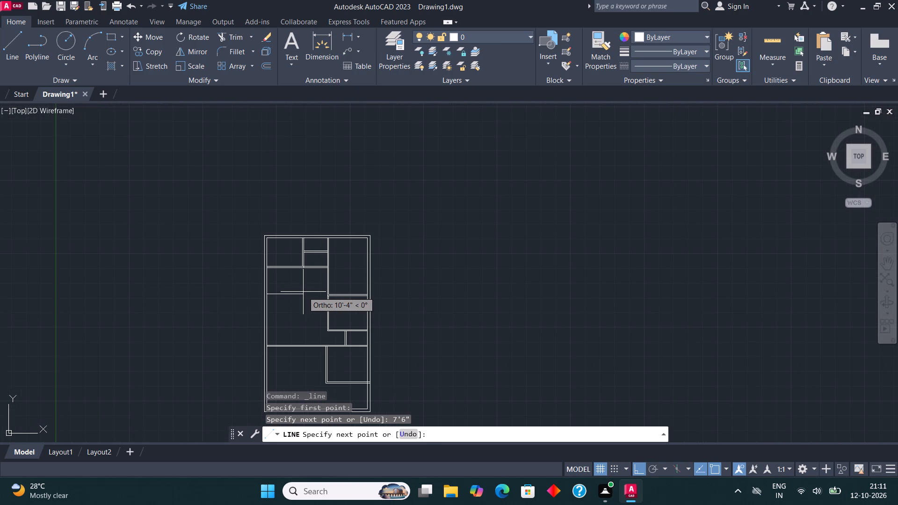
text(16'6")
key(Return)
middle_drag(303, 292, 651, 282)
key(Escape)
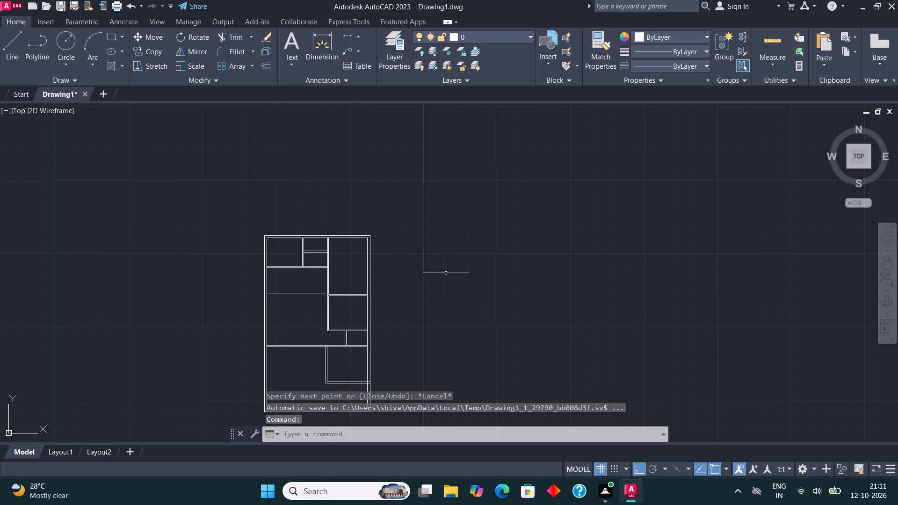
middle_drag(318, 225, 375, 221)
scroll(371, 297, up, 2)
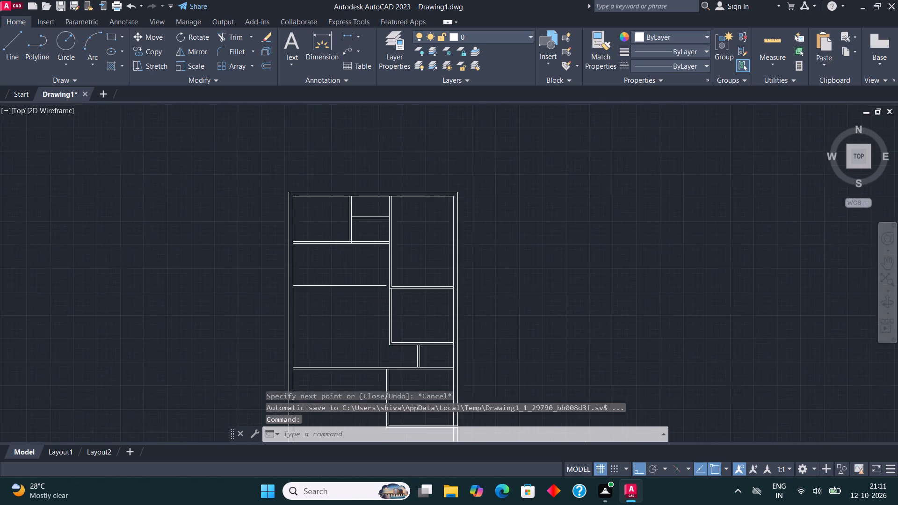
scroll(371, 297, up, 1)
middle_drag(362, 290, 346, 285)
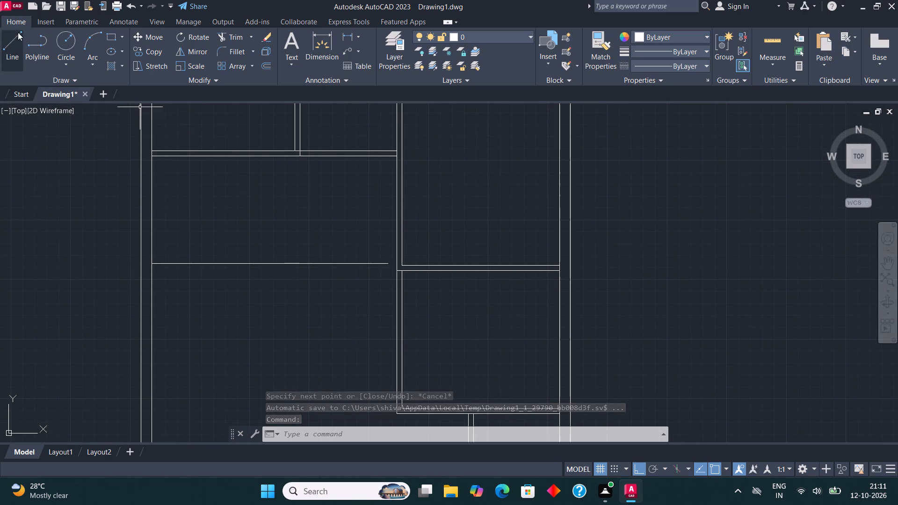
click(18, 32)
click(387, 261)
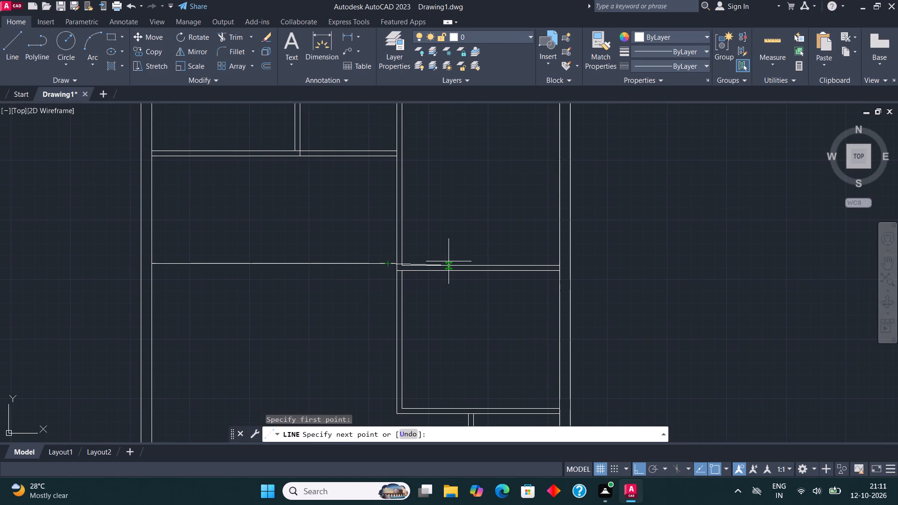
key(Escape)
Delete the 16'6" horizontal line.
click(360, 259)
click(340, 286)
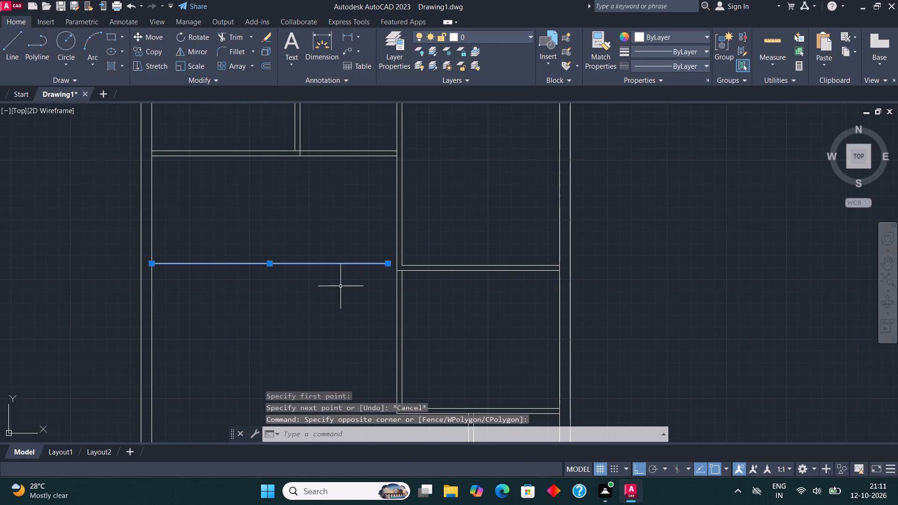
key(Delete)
Draw a horizontal line from the lower edge of the partition between the two upper-right rooms to the left exterior wall's inner line.
click(9, 43)
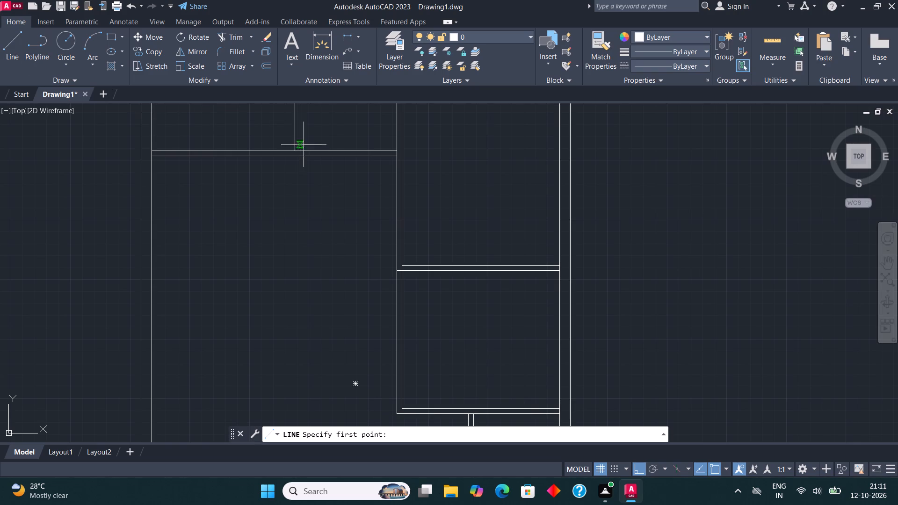
click(397, 267)
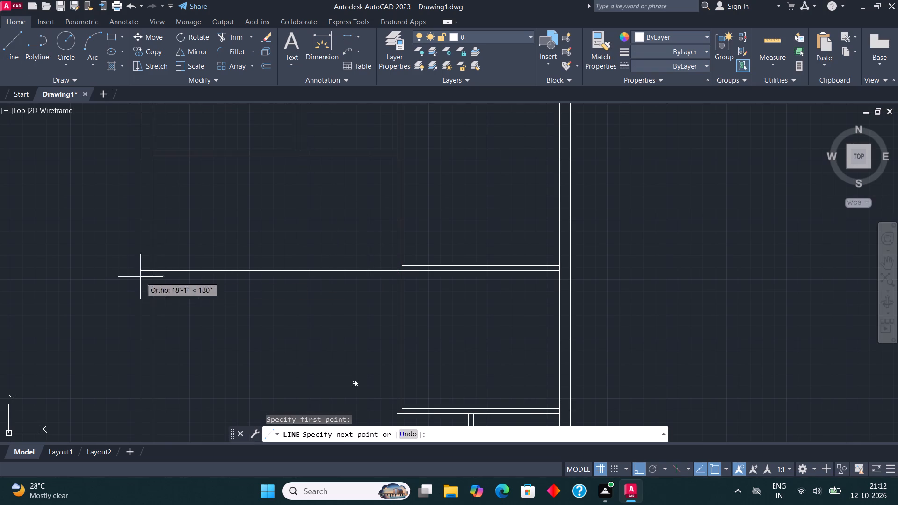
click(154, 273)
Draw a parallel horizontal line from the upper-right room's inner lower-left corner to the left exterior wall's inner line.
click(15, 42)
scroll(422, 267, up, 1)
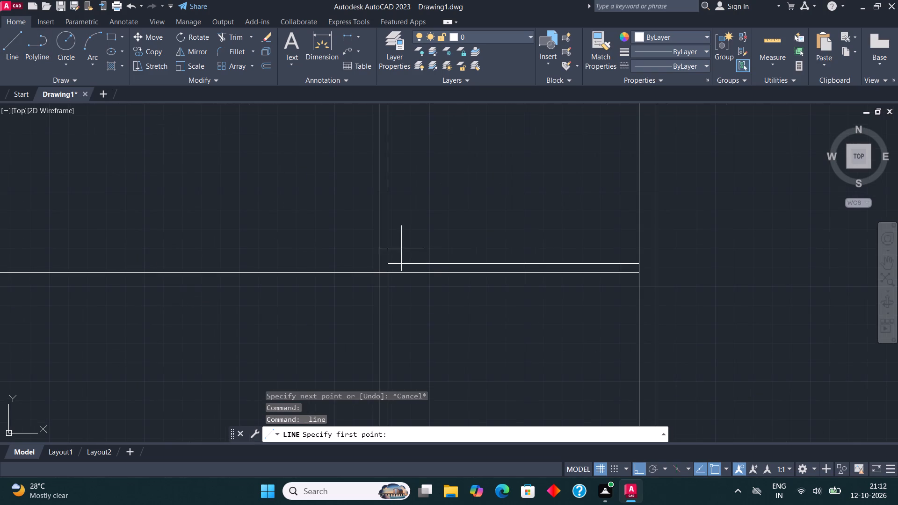
click(389, 261)
scroll(389, 261, down, 2)
scroll(291, 261, up, 2)
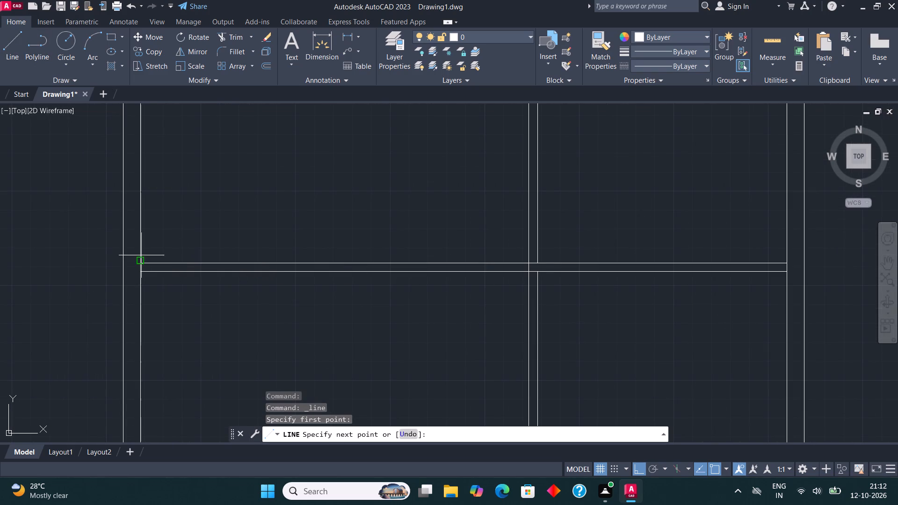
click(143, 258)
key(ctrl+z)
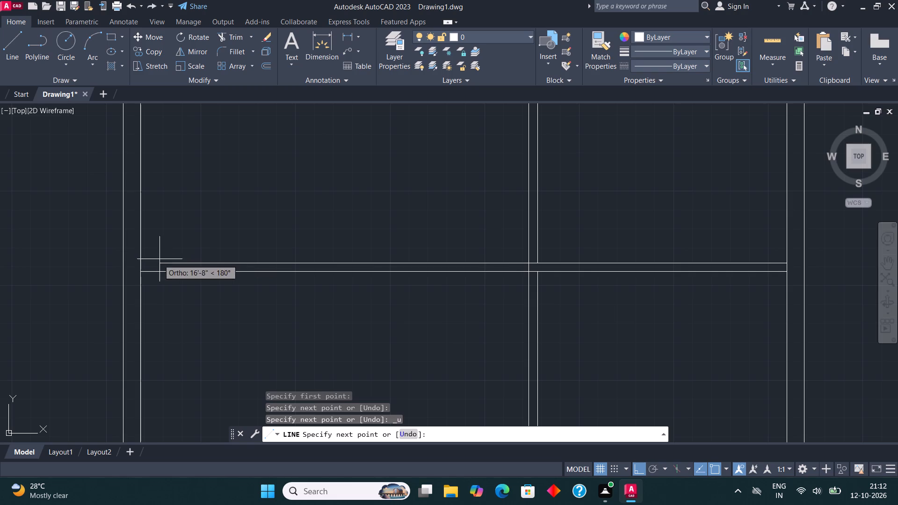
scroll(153, 262, up, 2)
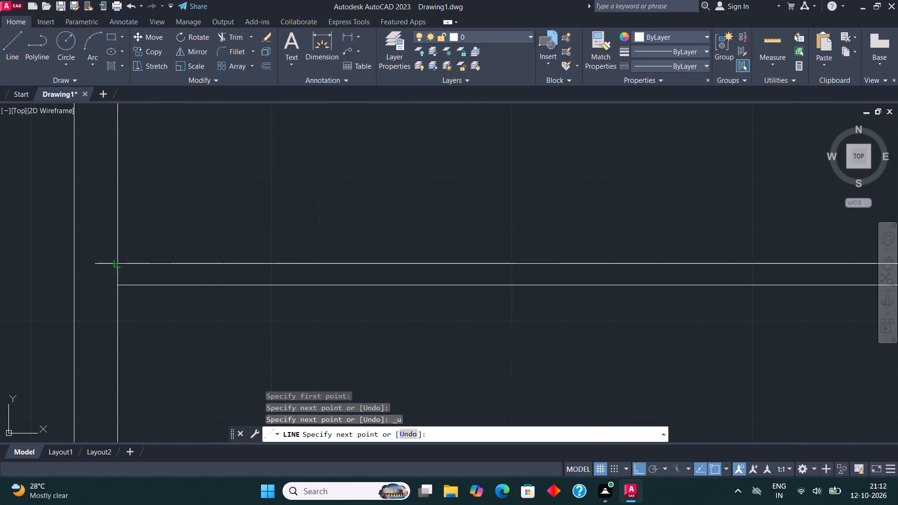
click(117, 265)
scroll(117, 265, down, 2)
middle_drag(140, 259, 319, 152)
key(Escape)
scroll(199, 204, down, 3)
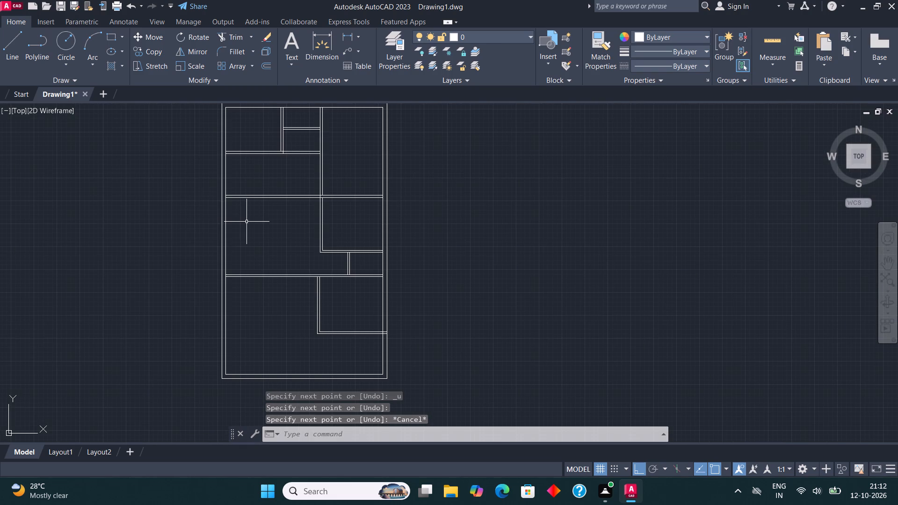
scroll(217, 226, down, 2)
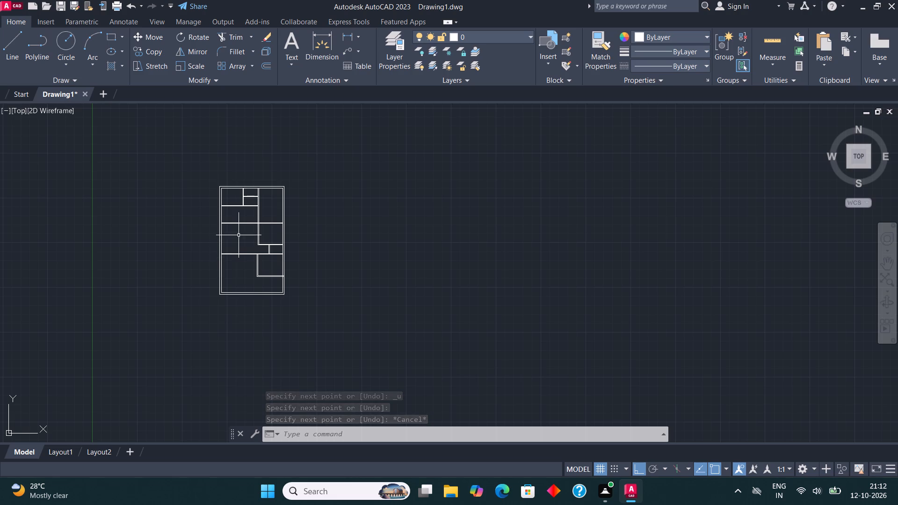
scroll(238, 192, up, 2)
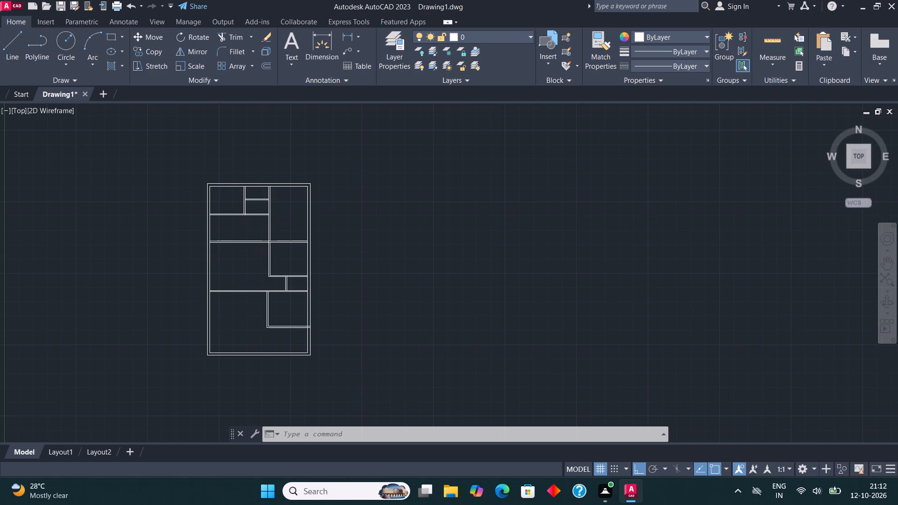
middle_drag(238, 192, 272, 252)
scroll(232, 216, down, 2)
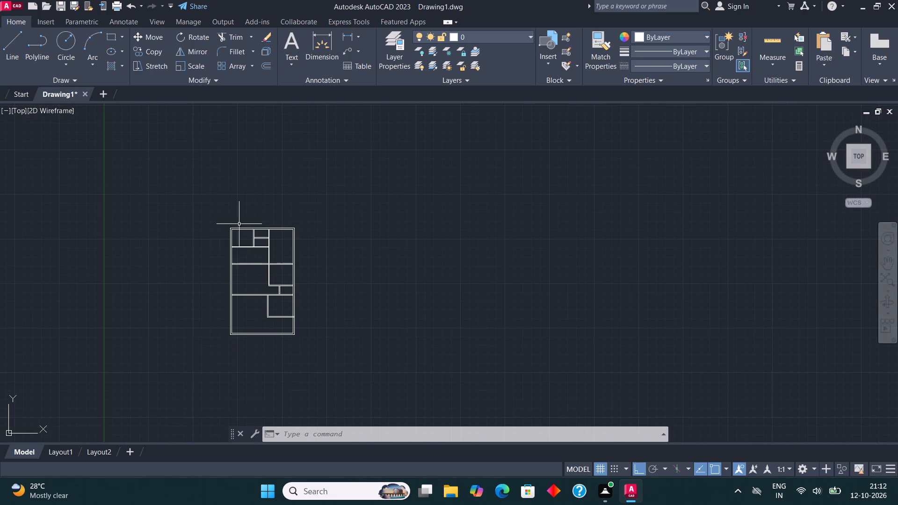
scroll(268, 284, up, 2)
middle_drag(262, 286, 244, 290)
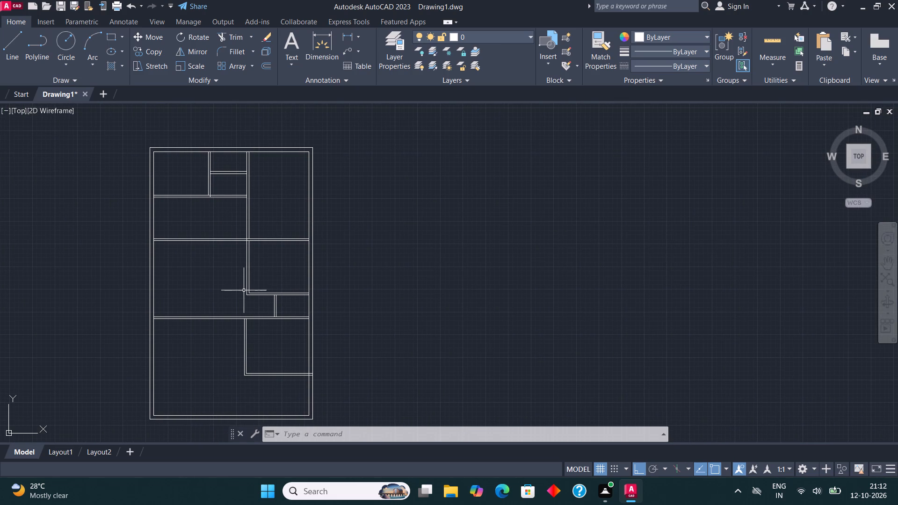
Open the tool palettes and place the Door - Imperial and Toilet - Imperial blocks in the empty space beside the plan.
text(too)
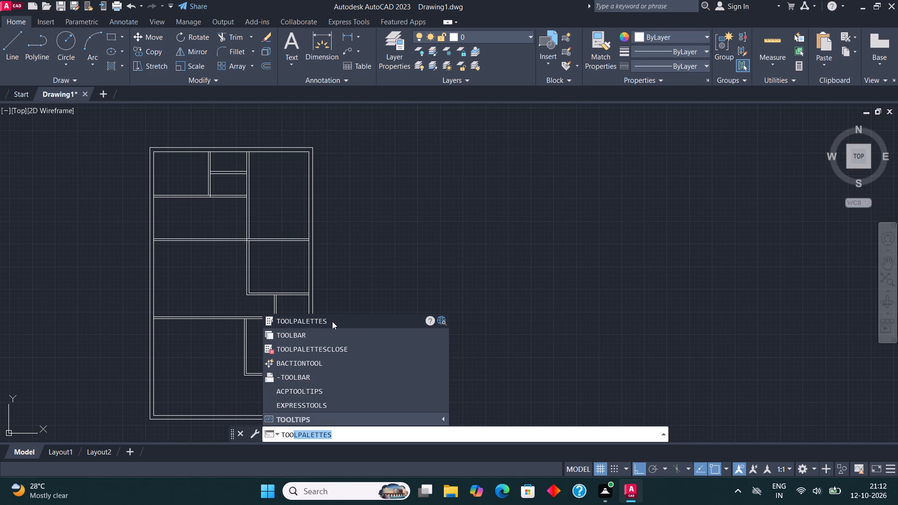
click(332, 320)
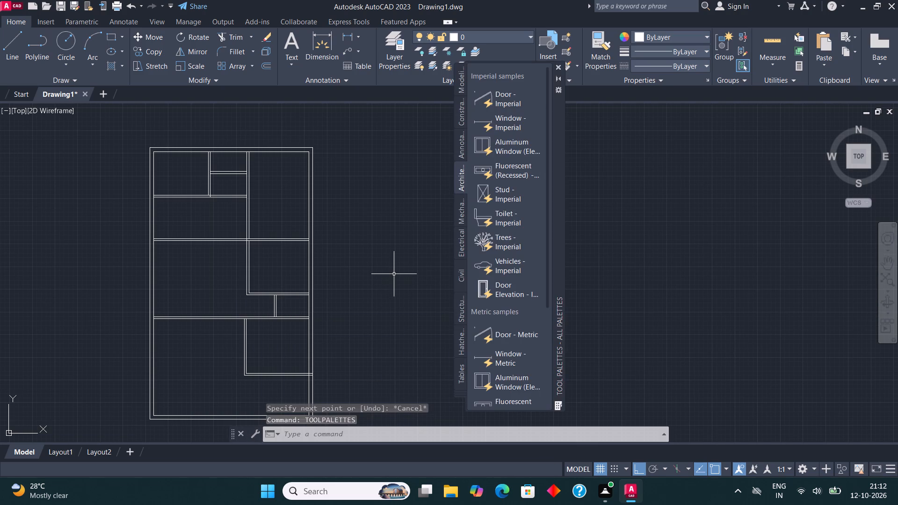
click(520, 103)
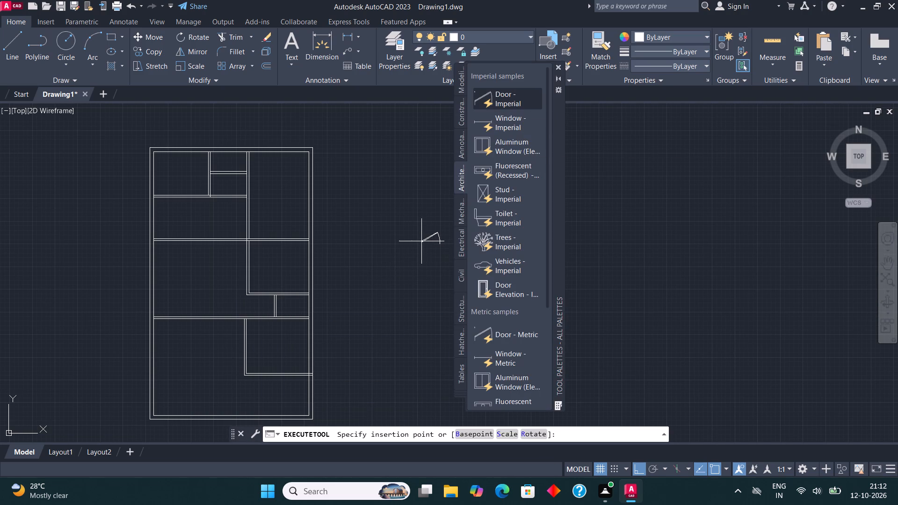
click(420, 241)
click(500, 218)
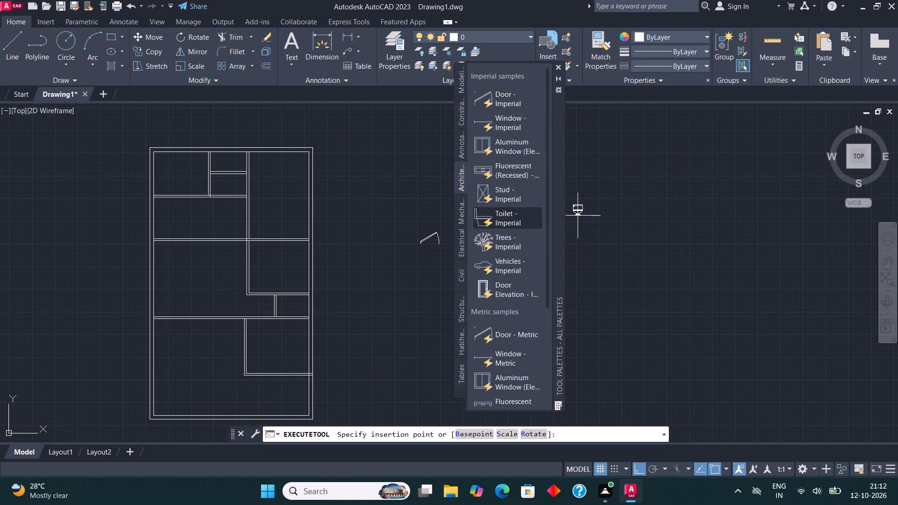
click(582, 214)
Place the Trees - Imperial and Vehicles - Imperial blocks beside the plan and close the tool palettes.
click(514, 243)
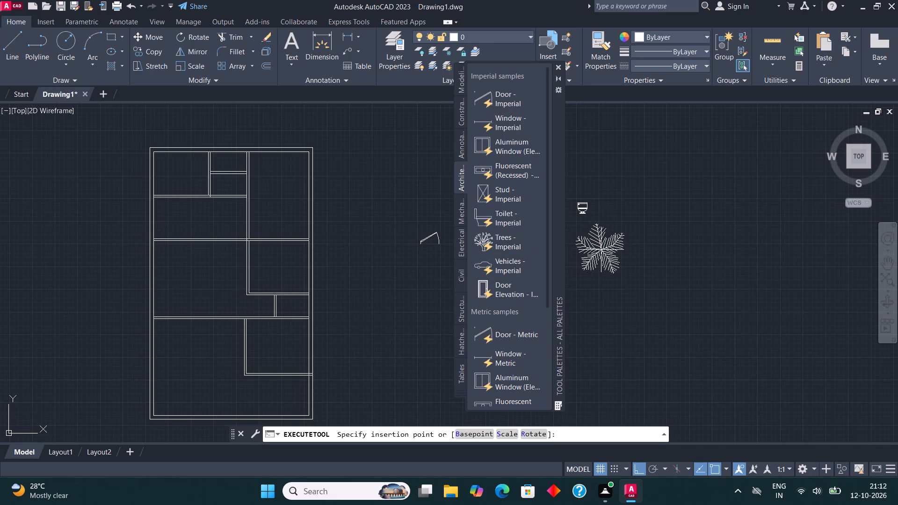
click(714, 237)
click(511, 263)
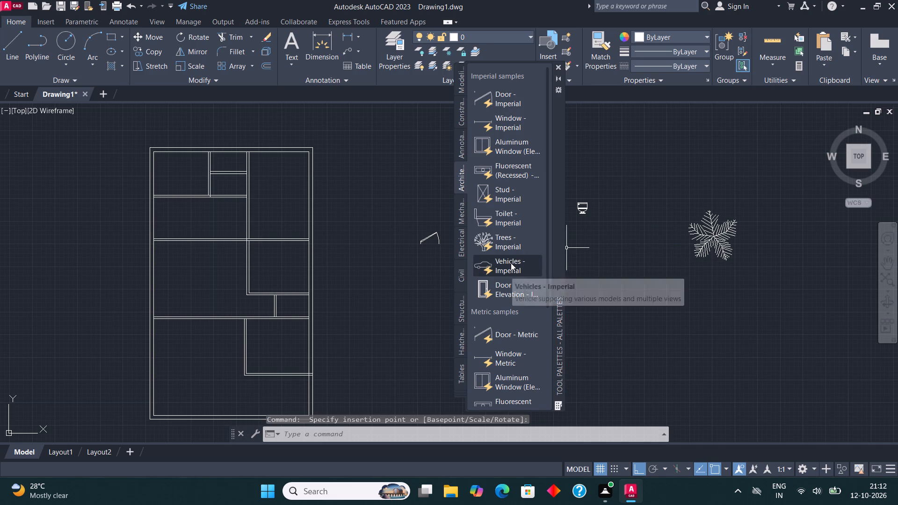
click(593, 320)
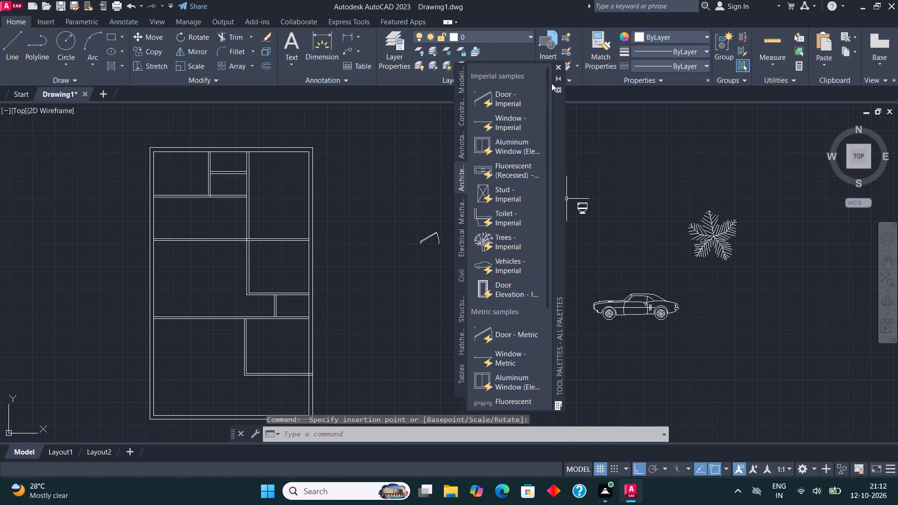
click(559, 65)
Change the vehicle block's view to Sports Car (Top).
scroll(688, 251, up, 1)
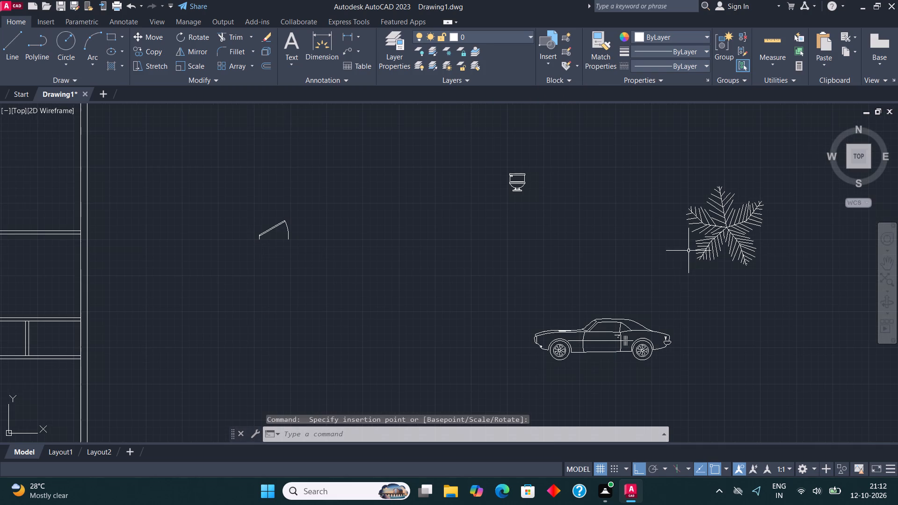
click(599, 332)
click(525, 367)
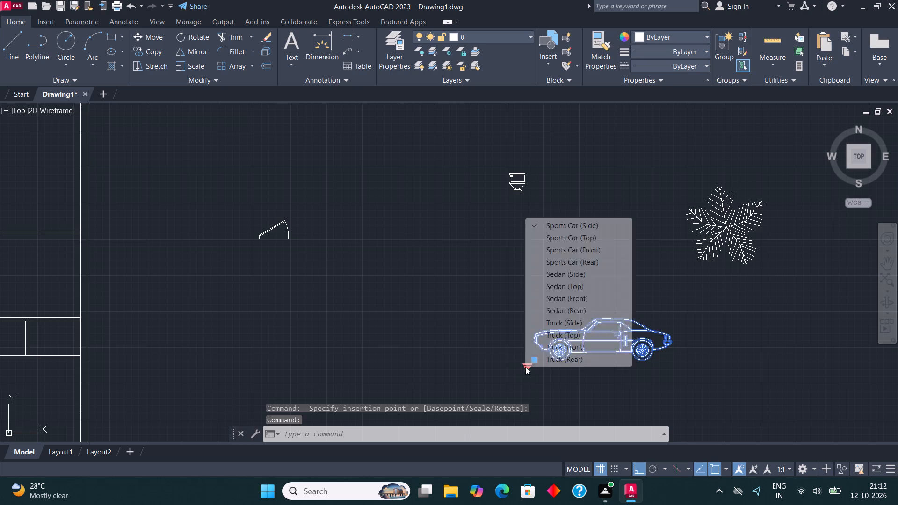
click(582, 237)
Change the toilet block's view to Elongated (Plan).
scroll(527, 186, up, 1)
click(519, 174)
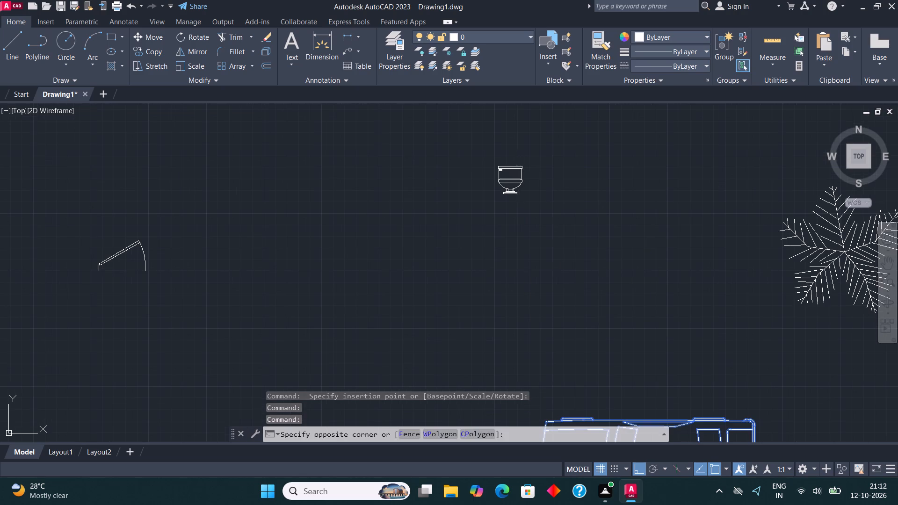
click(515, 188)
click(492, 198)
click(517, 216)
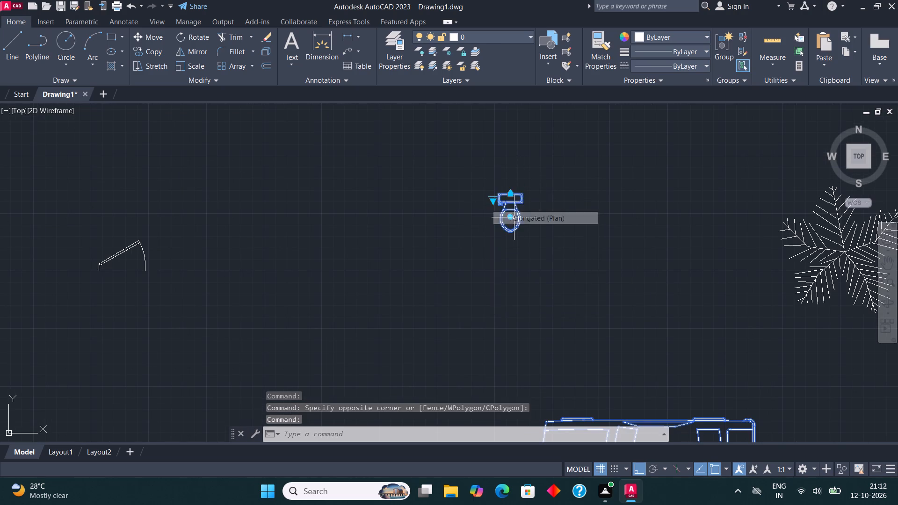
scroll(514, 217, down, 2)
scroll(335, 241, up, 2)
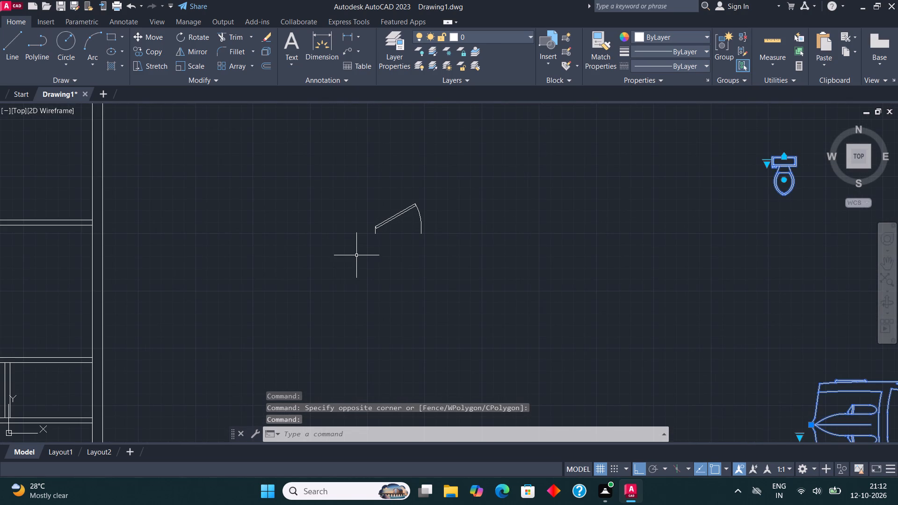
Set the door block's opening angle to Open 90°.
key(Escape)
click(370, 227)
click(383, 243)
click(380, 224)
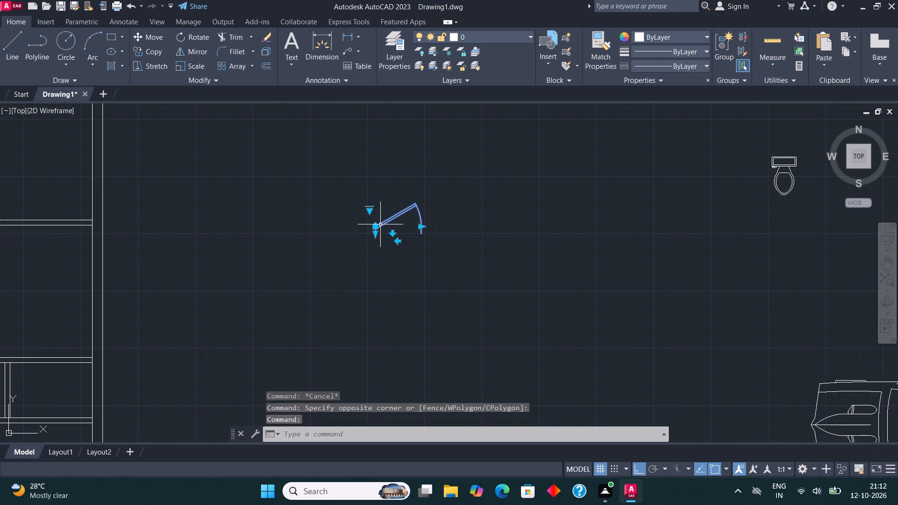
click(369, 213)
click(368, 209)
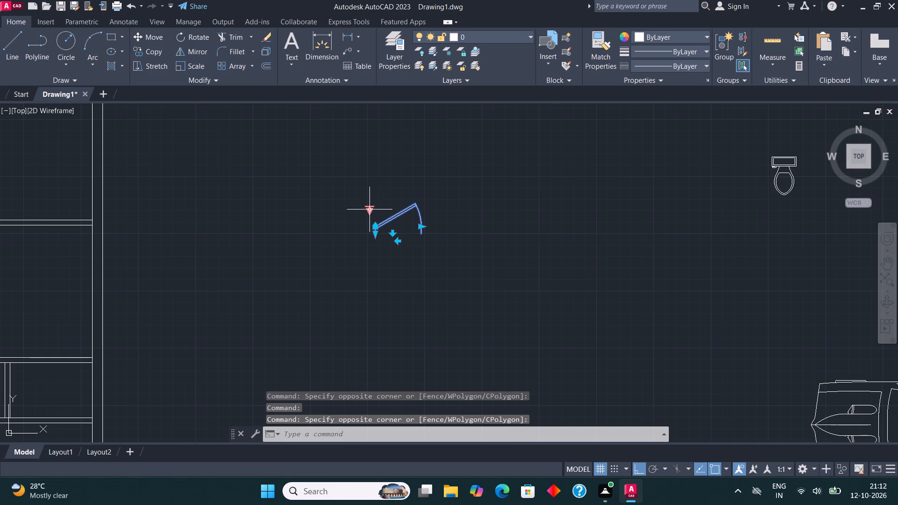
click(369, 208)
click(422, 248)
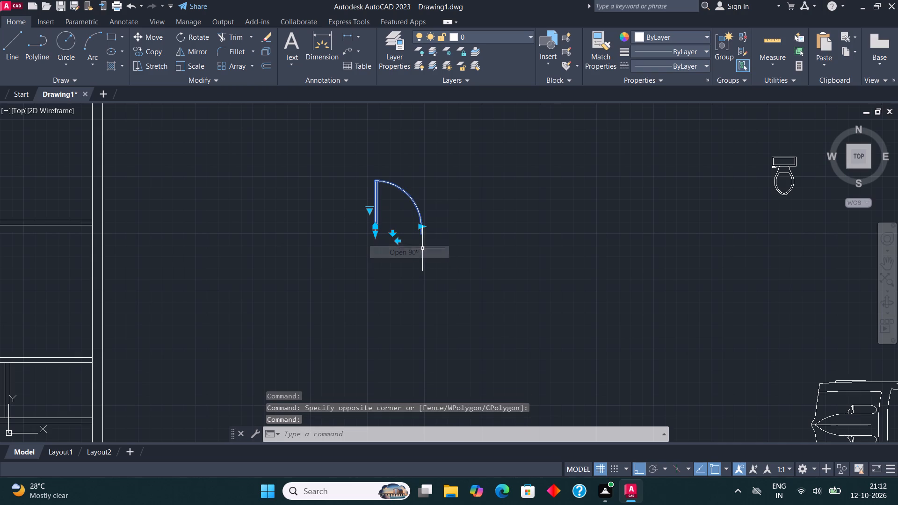
Mirror the door across a vertical line just beyond its swing side, keeping the source door.
click(200, 53)
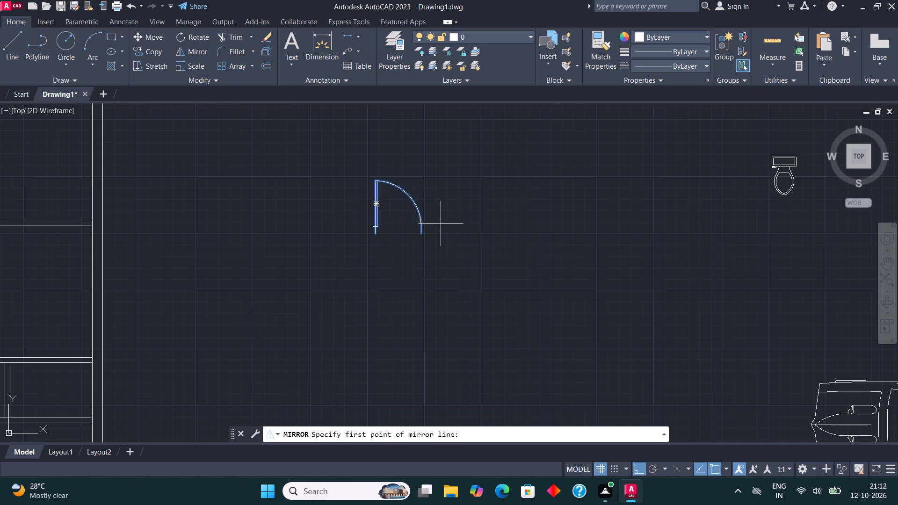
click(443, 222)
click(448, 261)
click(426, 430)
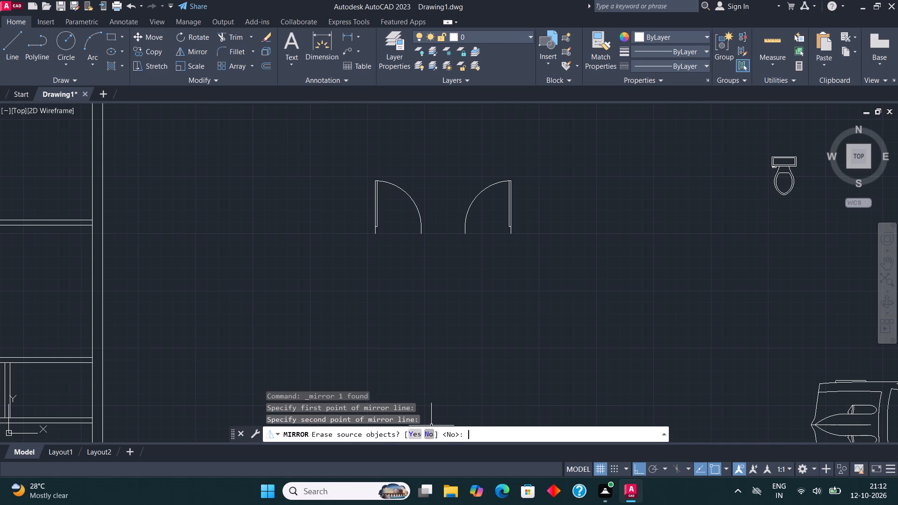
Mirror both doors downward across a horizontal line below them, keeping the source doors.
click(496, 247)
click(331, 190)
click(196, 50)
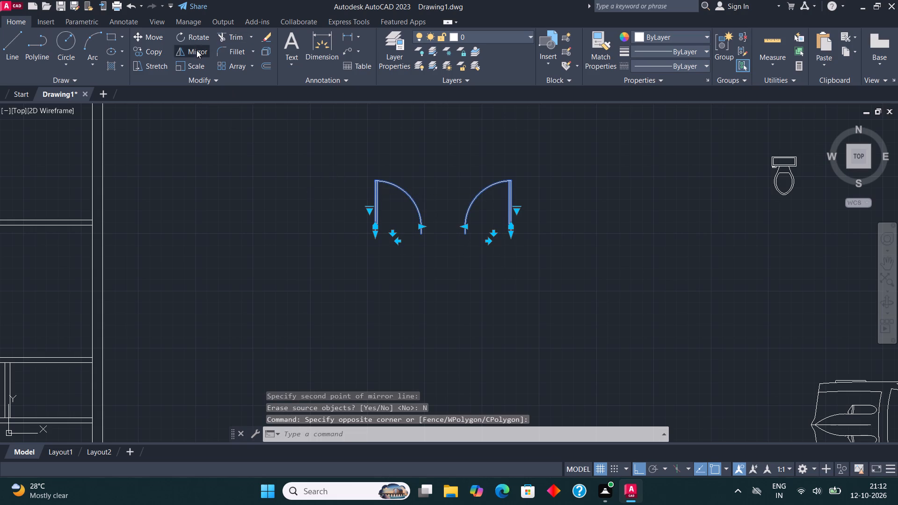
click(441, 250)
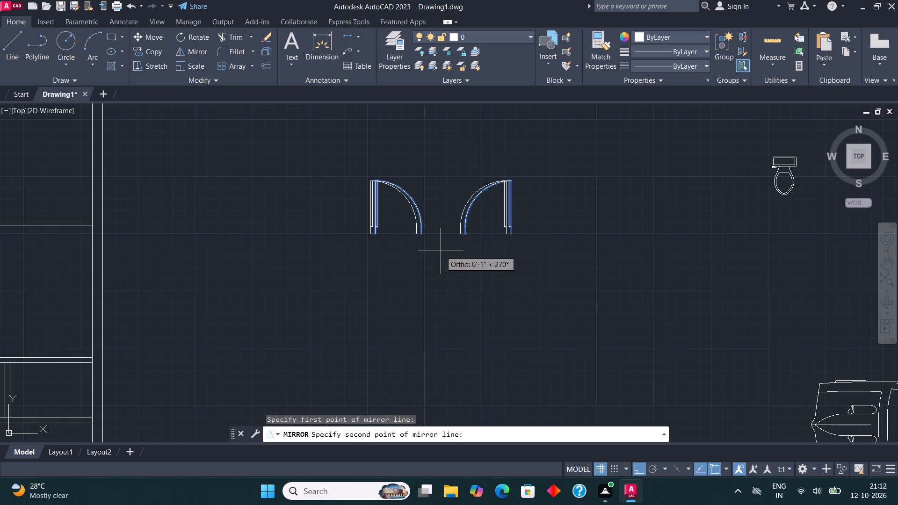
click(355, 260)
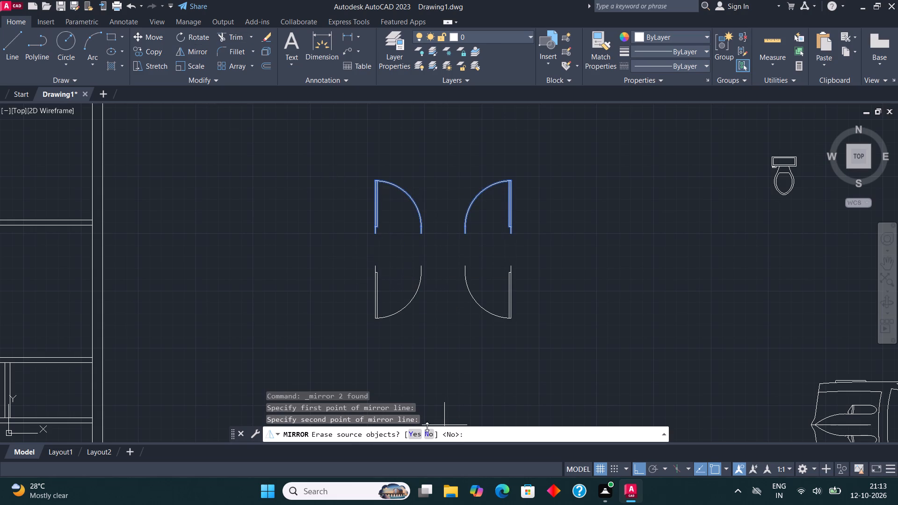
click(423, 425)
click(427, 429)
Copy the upper-left door of the group of four into the empty space above the group.
click(319, 209)
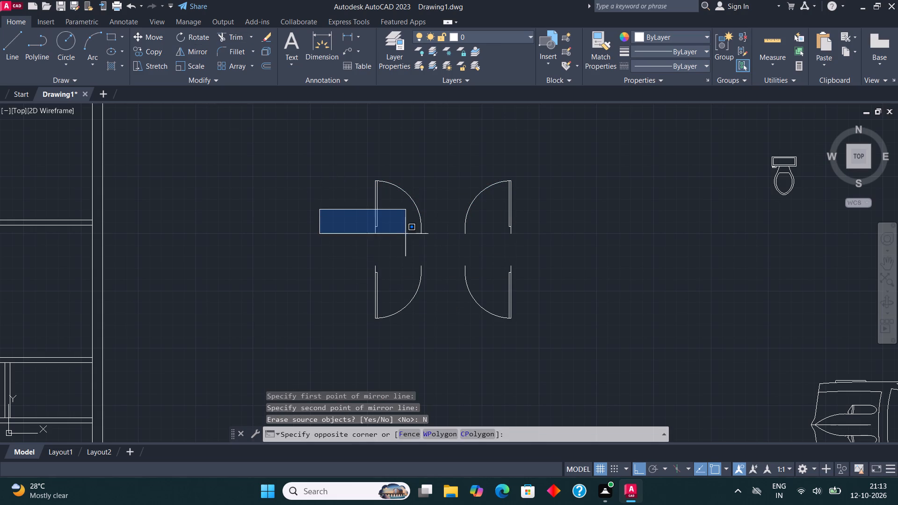
click(408, 235)
drag(412, 244, 401, 231)
click(357, 200)
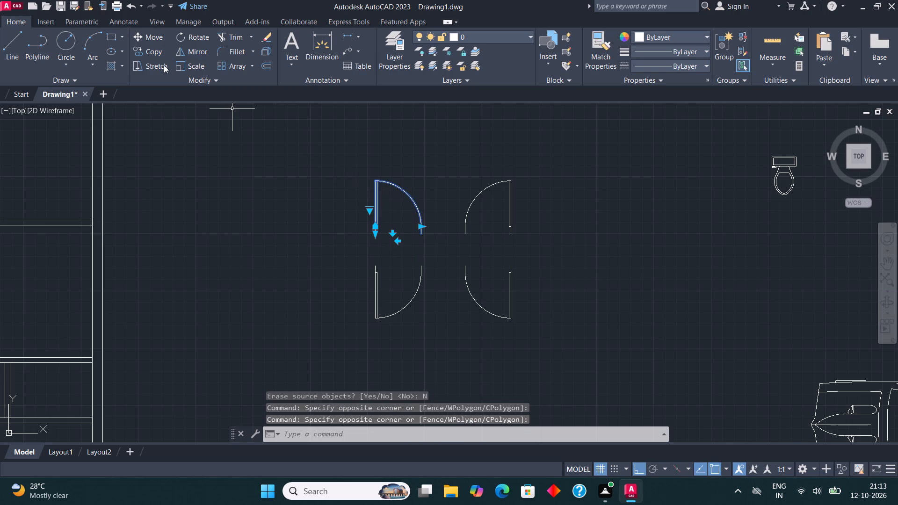
click(149, 46)
click(362, 220)
scroll(377, 282, down, 3)
scroll(375, 229, up, 3)
click(373, 227)
key(Escape)
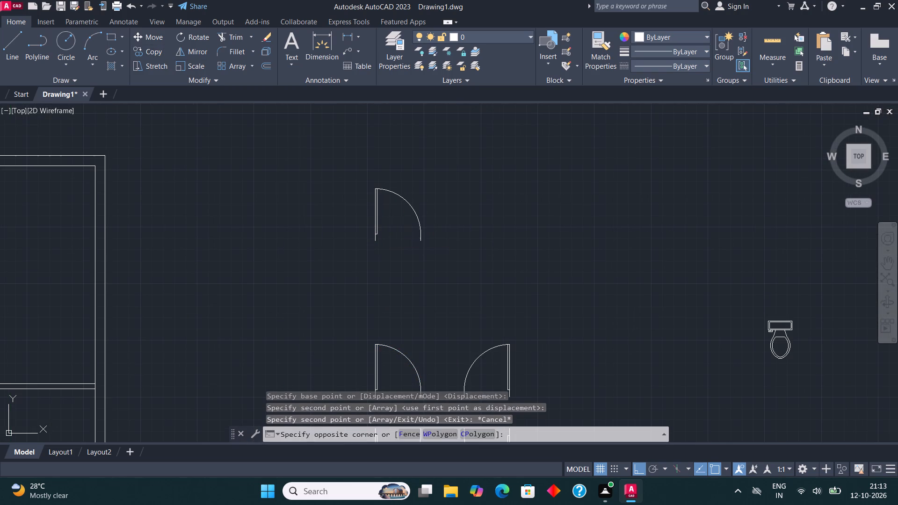
Rotate the copied door 90° counterclockwise about its hinge corner.
click(406, 223)
click(332, 175)
click(196, 32)
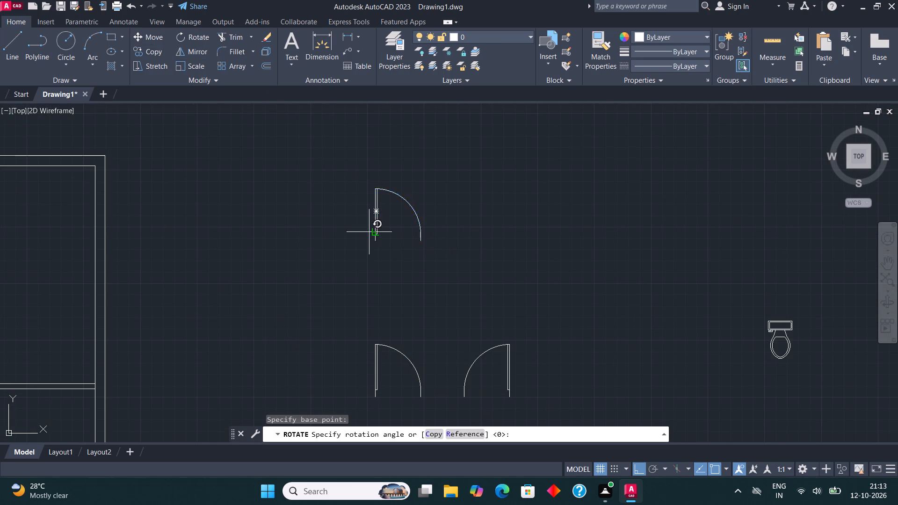
click(369, 232)
click(366, 154)
Mirror the rotated door upward across a horizontal line above it, keeping the source door.
drag(369, 231, 368, 225)
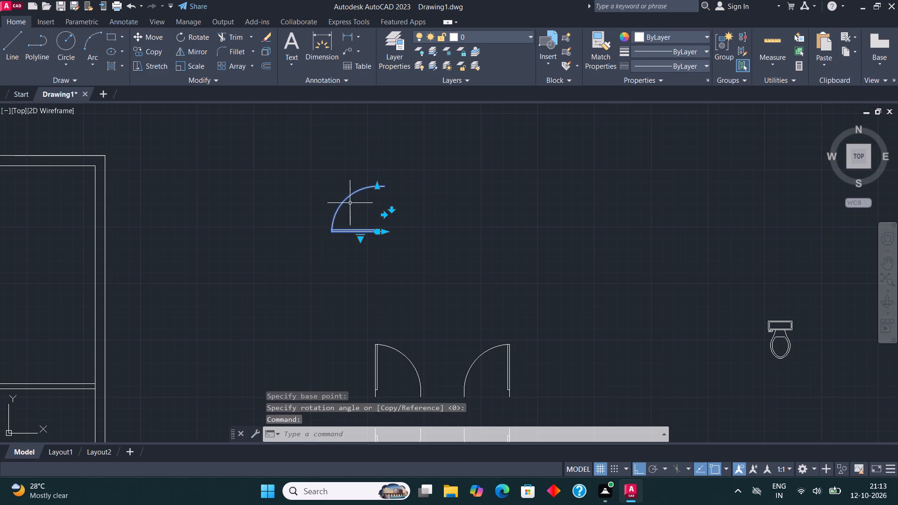
click(199, 50)
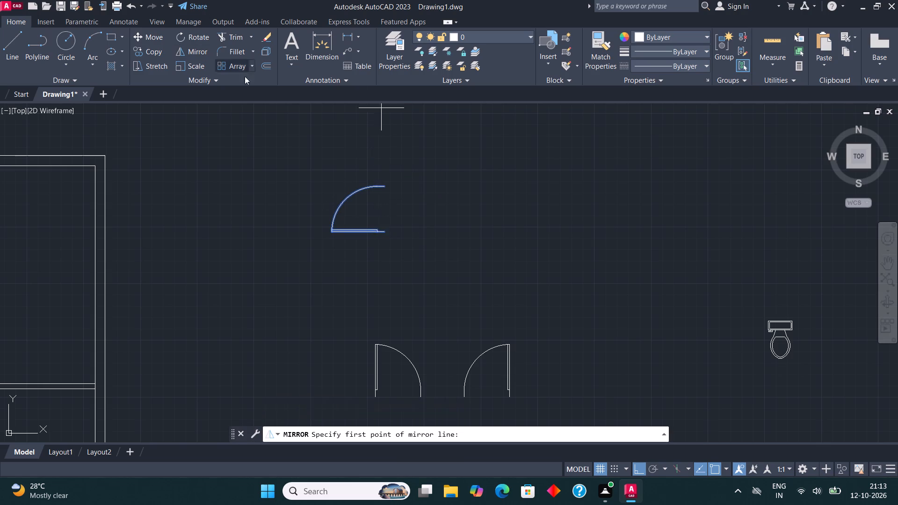
scroll(316, 128, down, 2)
middle_drag(325, 157, 326, 197)
scroll(341, 198, up, 2)
click(337, 171)
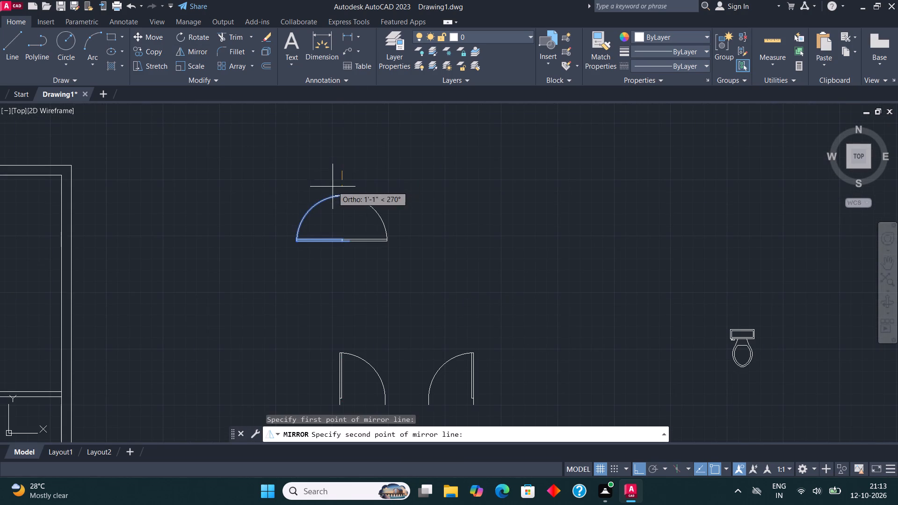
click(311, 166)
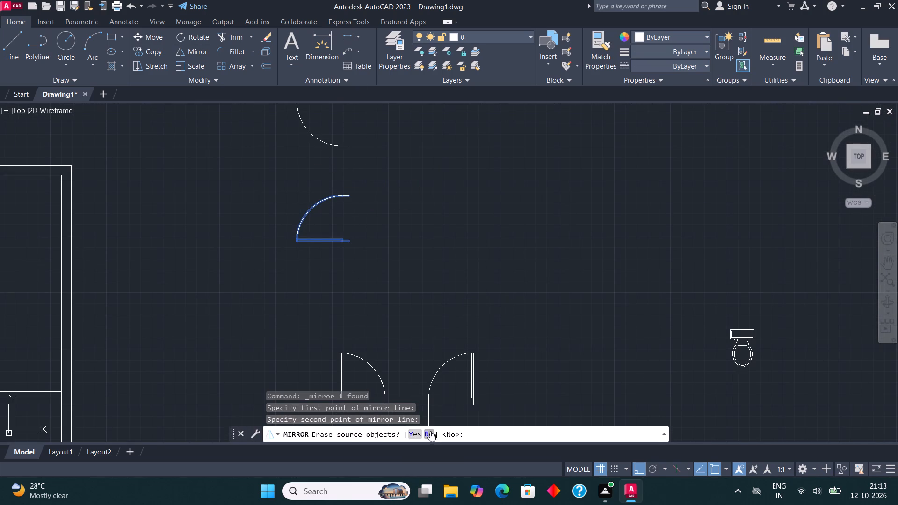
click(431, 431)
Mirror the two rotated doors across a vertical line on their open side, keeping the source doors.
click(354, 236)
click(342, 137)
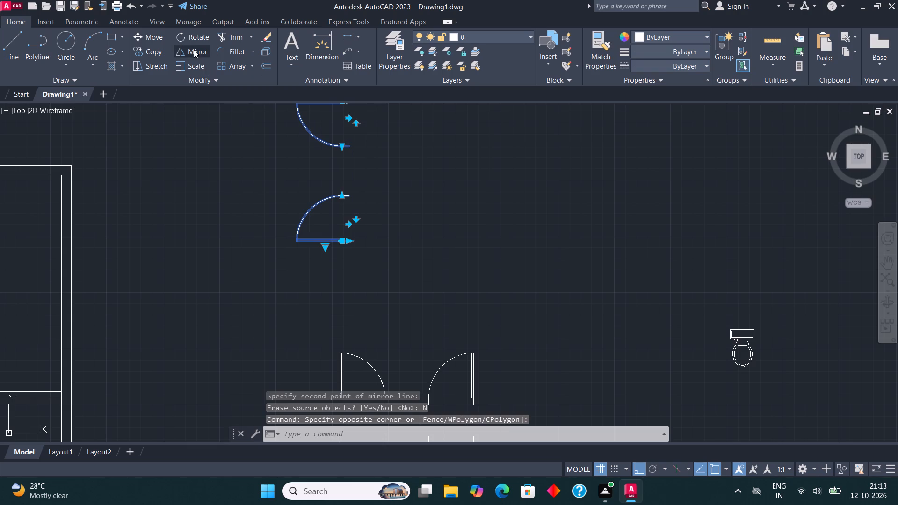
click(194, 50)
click(388, 175)
click(394, 221)
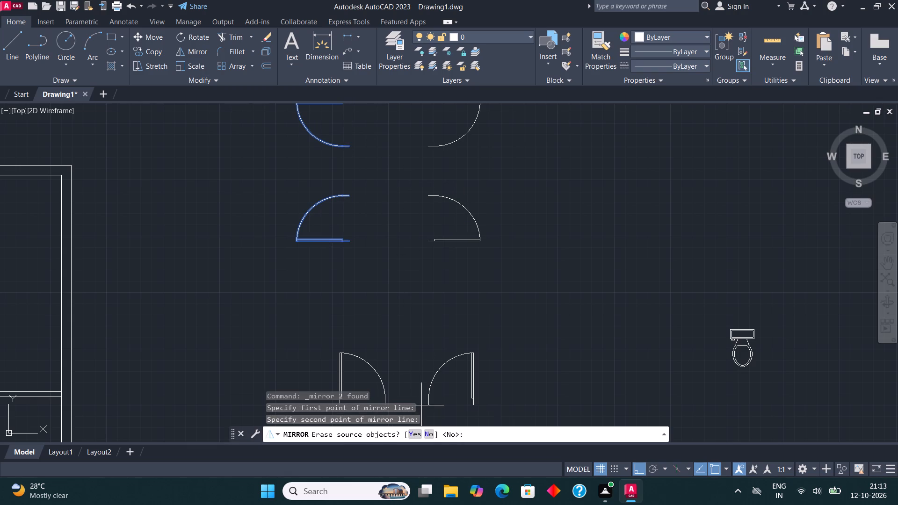
click(430, 435)
With Ortho off, copy the upper-left door of the lower group onto the bottom partition of the large middle room, at its lower-left corner.
scroll(447, 323, down, 3)
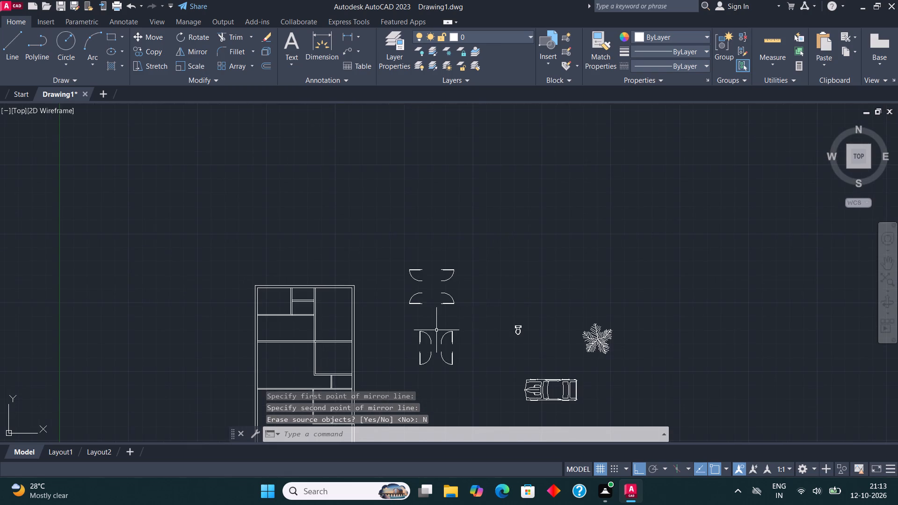
middle_drag(436, 330, 478, 310)
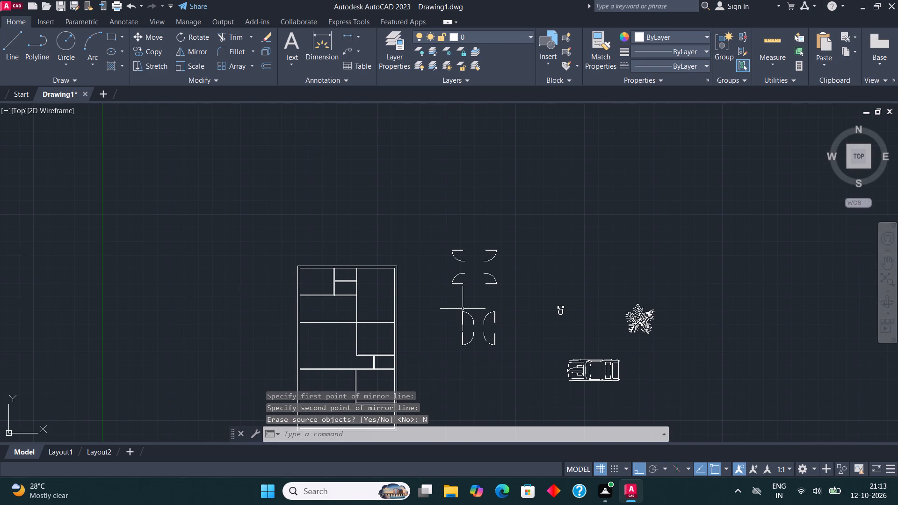
scroll(468, 333, up, 2)
click(464, 306)
click(433, 283)
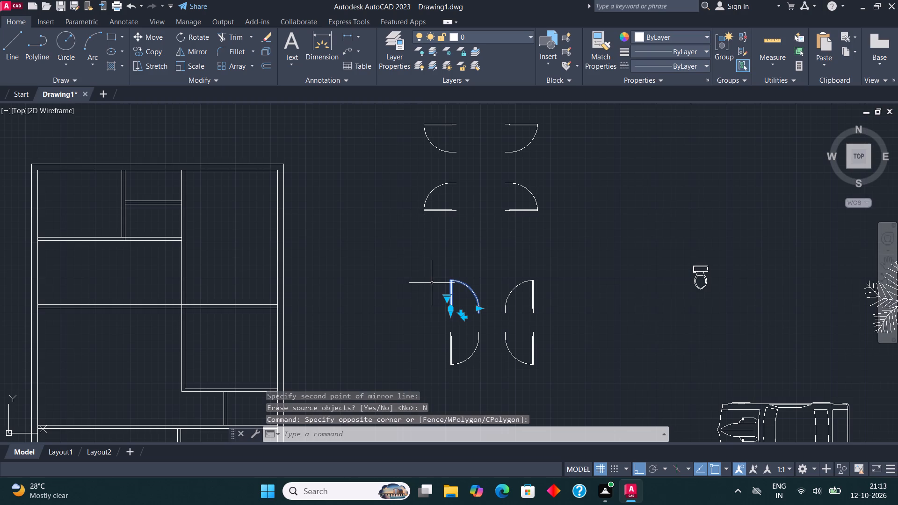
click(148, 49)
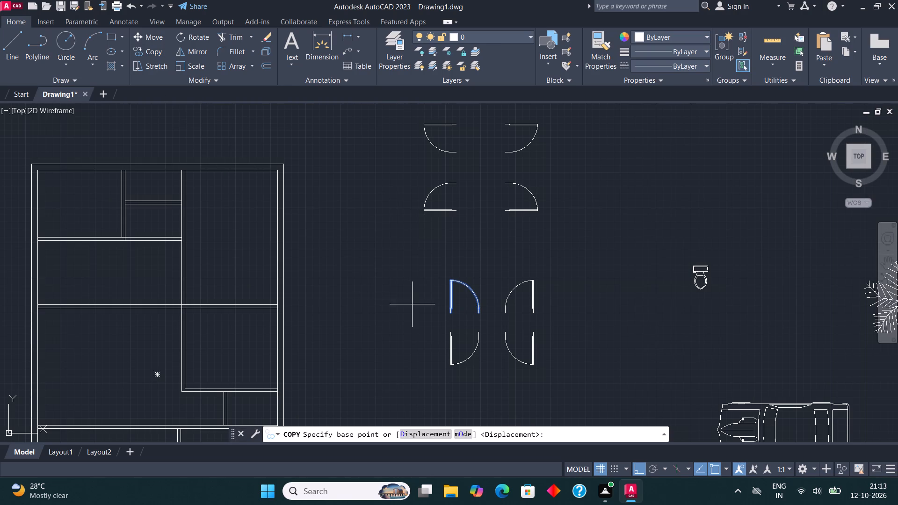
scroll(453, 320, up, 3)
click(436, 295)
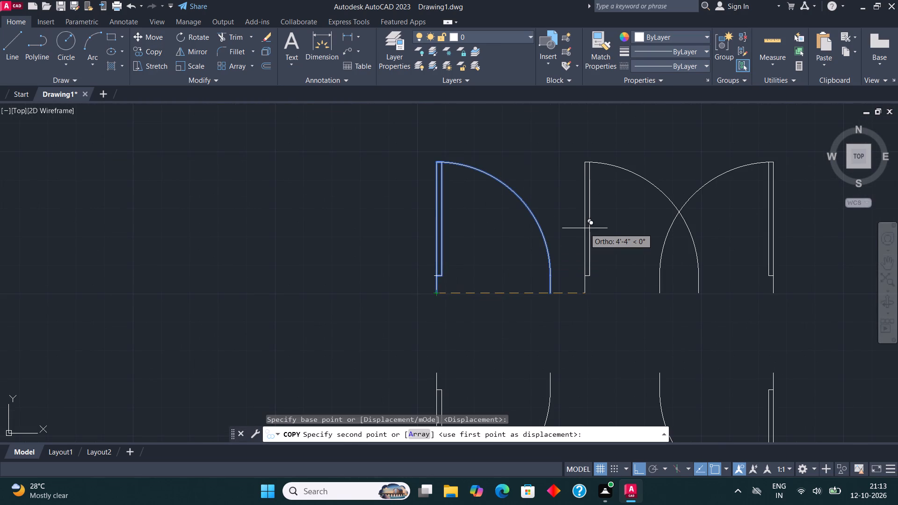
key(F8)
scroll(585, 228, down, 4)
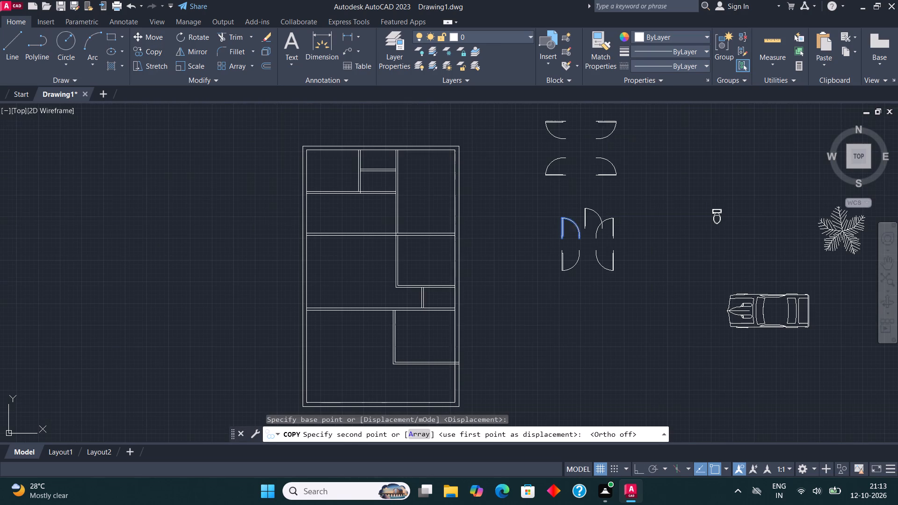
scroll(311, 298, up, 3)
scroll(312, 305, down, 1)
scroll(296, 340, up, 4)
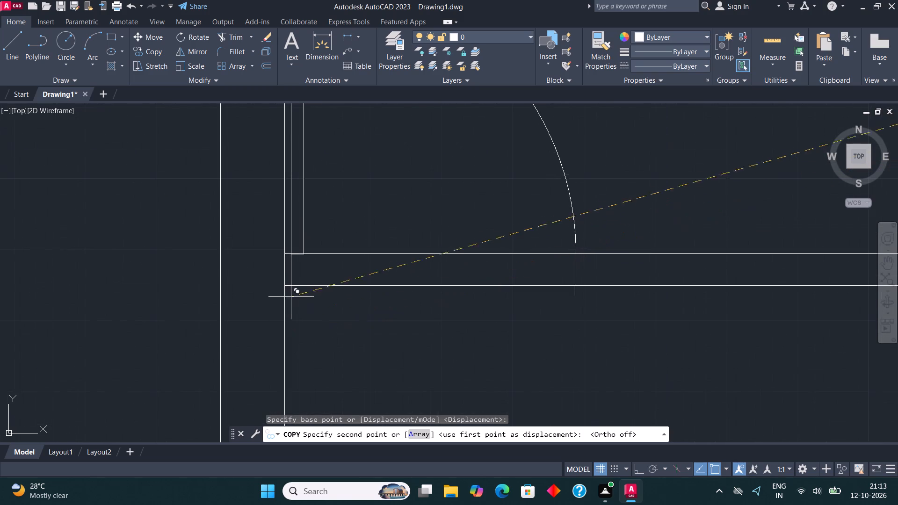
click(295, 285)
Place another copy of that door on the bottom partition of the middle-right room, beside its lower-left corner, and end the copying.
scroll(275, 304, down, 3)
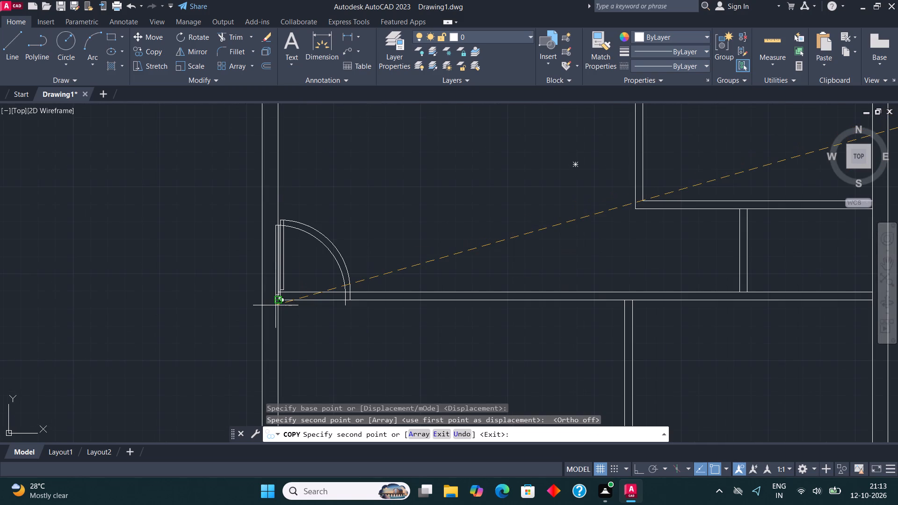
scroll(275, 305, down, 2)
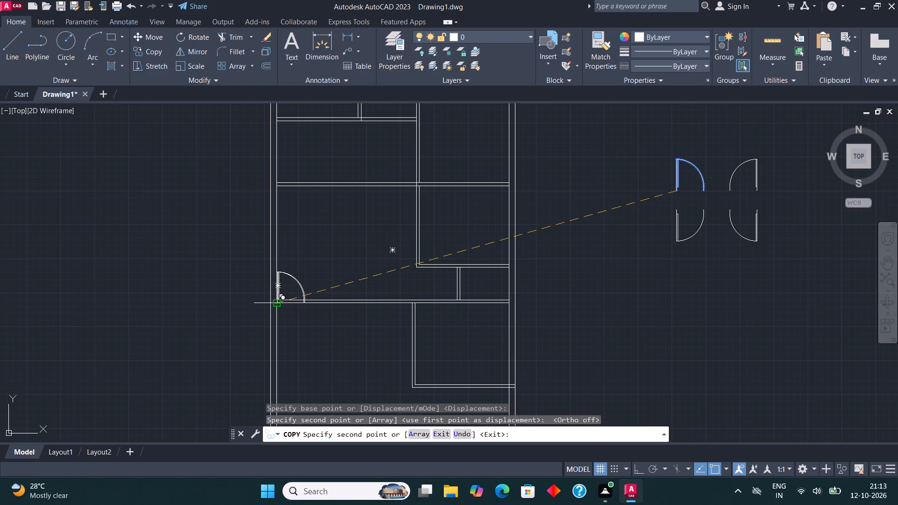
scroll(442, 266, up, 4)
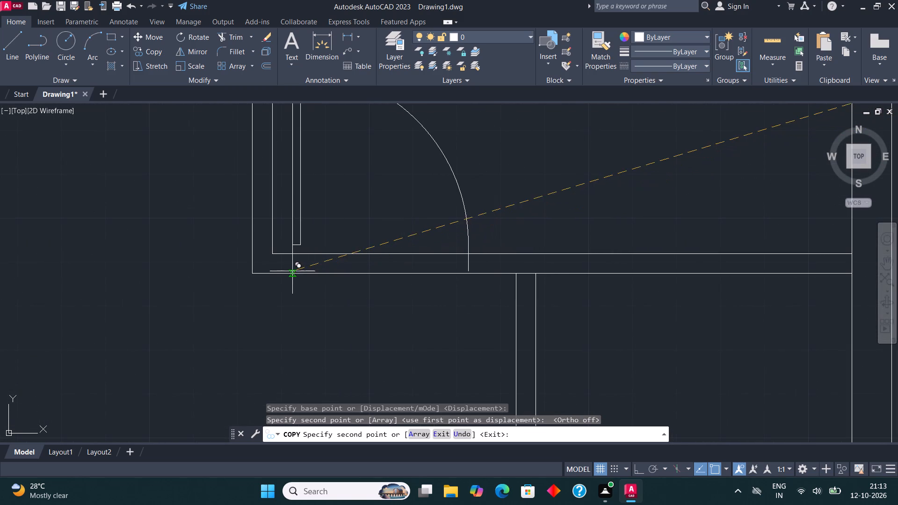
click(284, 274)
scroll(325, 250, down, 2)
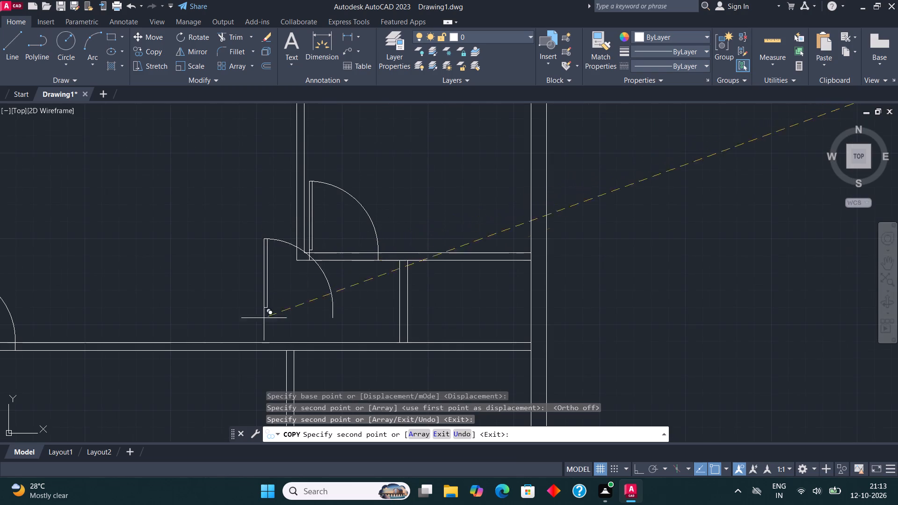
scroll(270, 341, down, 2)
key(Escape)
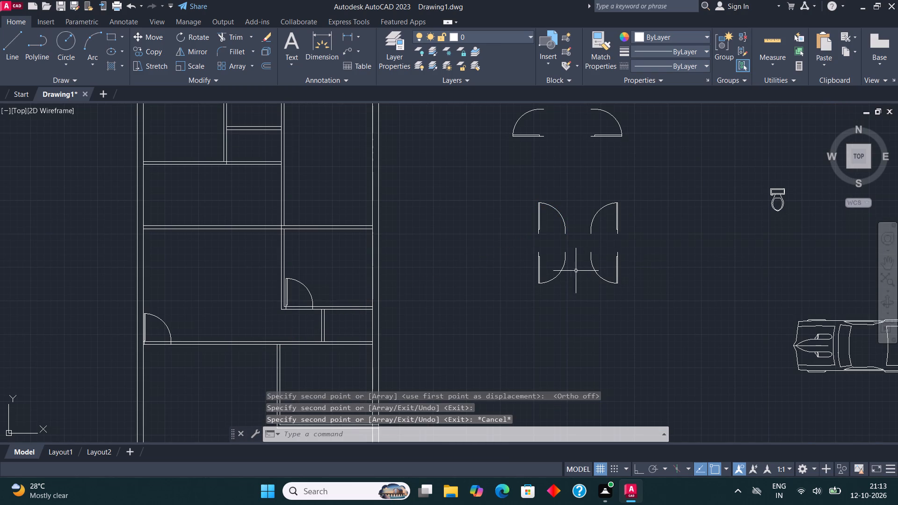
Copy the lower-left, downward-swinging door onto the top partition of the lower-right room, beside its upper-left corner.
click(548, 259)
click(539, 258)
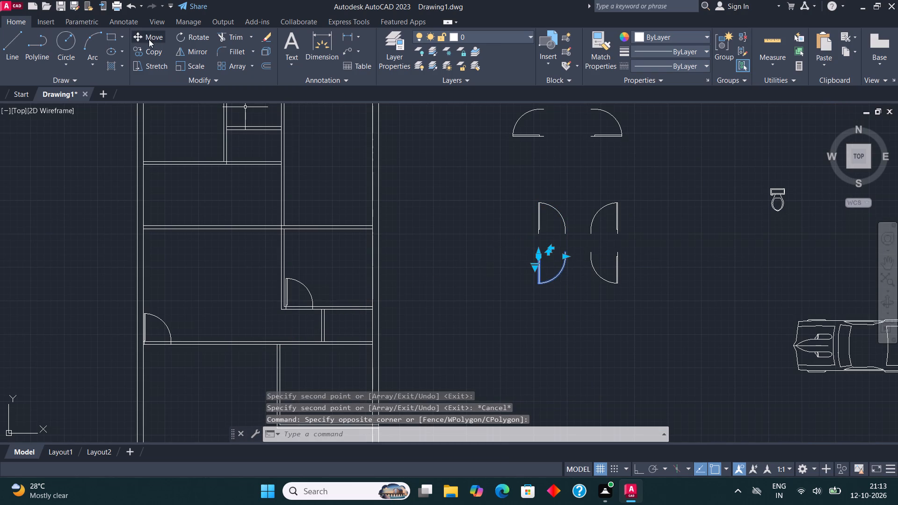
click(154, 50)
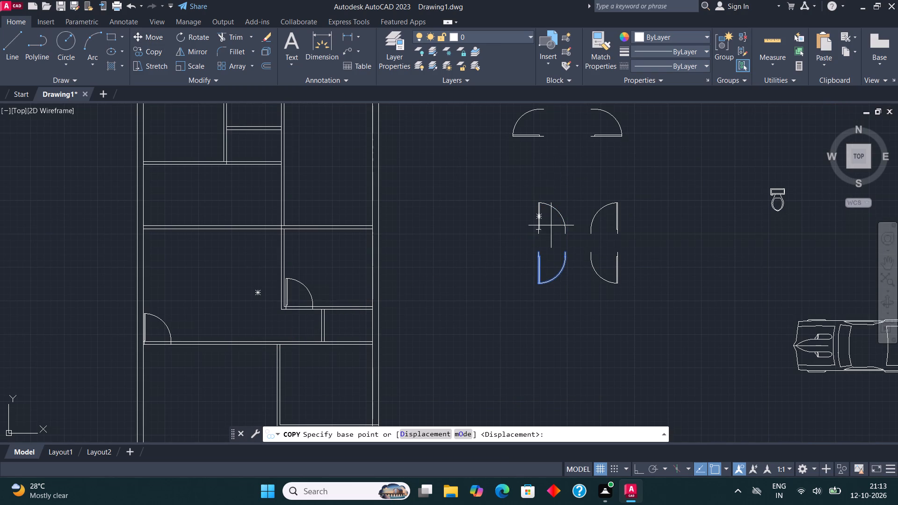
scroll(551, 225, up, 2)
click(511, 292)
scroll(579, 182, down, 2)
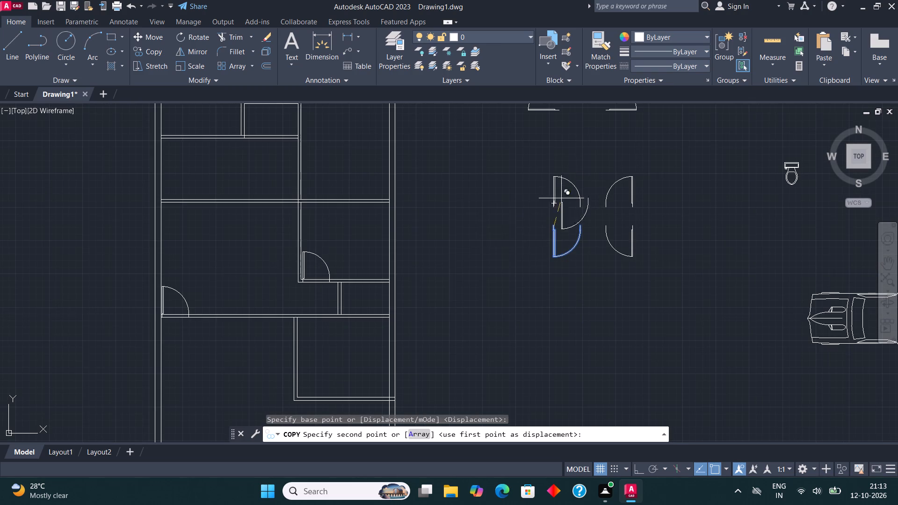
scroll(312, 317, up, 3)
click(258, 312)
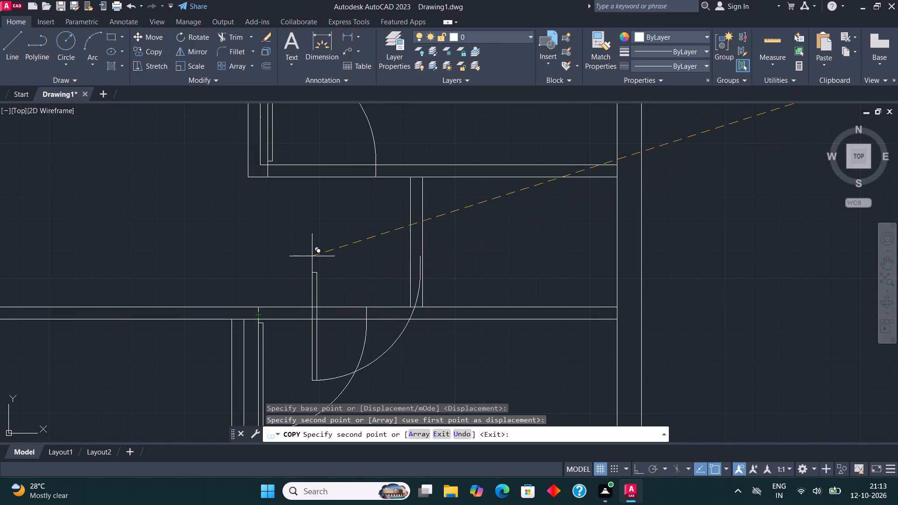
scroll(314, 255, down, 3)
key(Escape)
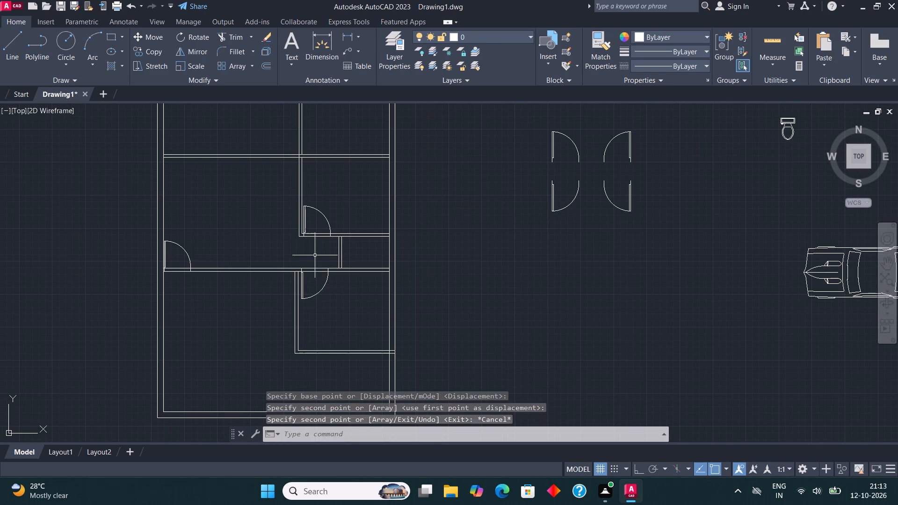
Copy the lower-right door of the upper door group onto the vertical partition at the upper-right room's lower-left corner.
middle_drag(293, 254, 300, 258)
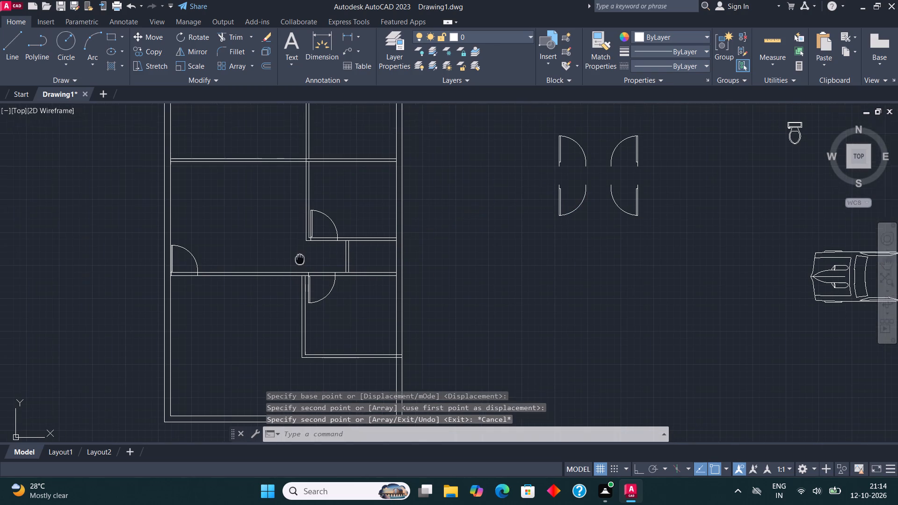
middle_drag(300, 258, 328, 274)
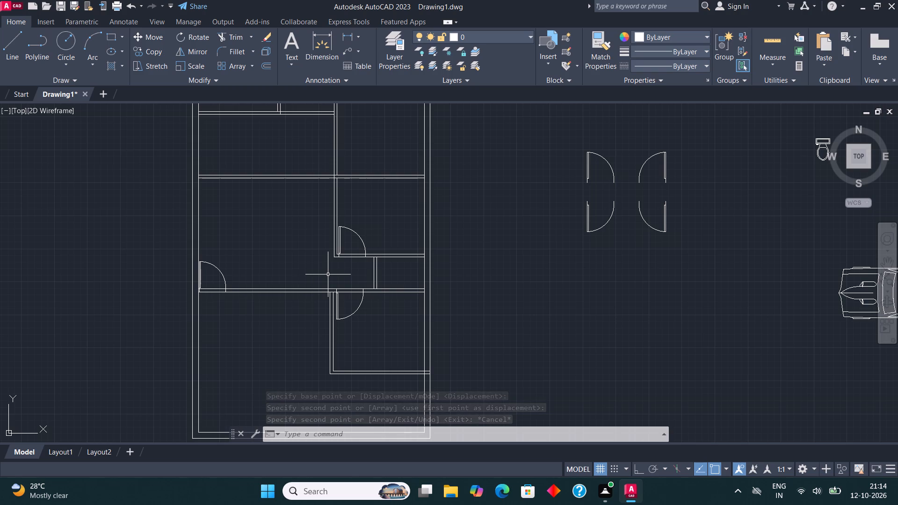
scroll(534, 259, down, 3)
middle_drag(537, 241, 525, 255)
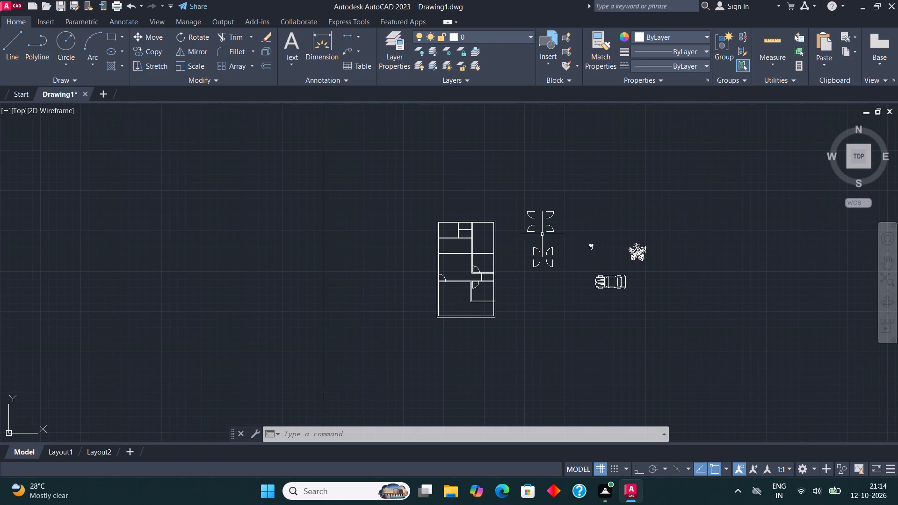
scroll(563, 226, up, 3)
click(501, 253)
click(496, 244)
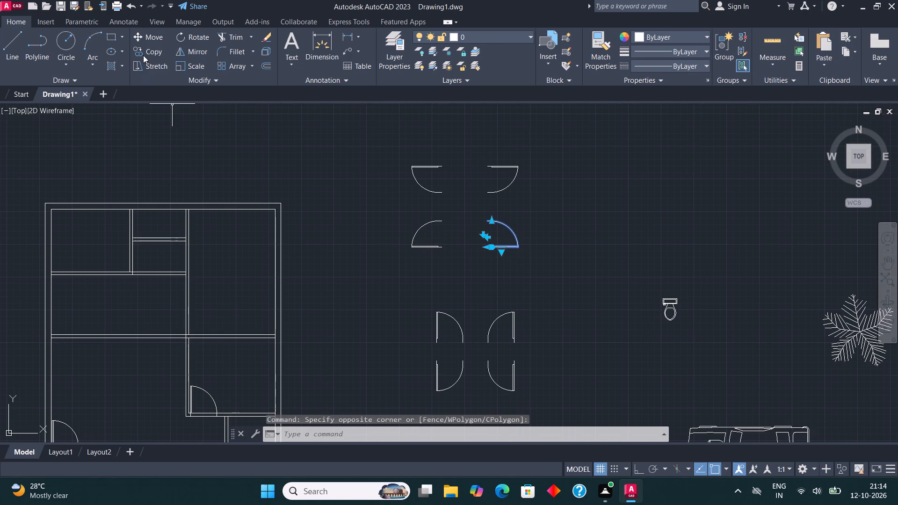
click(143, 55)
scroll(438, 245, up, 2)
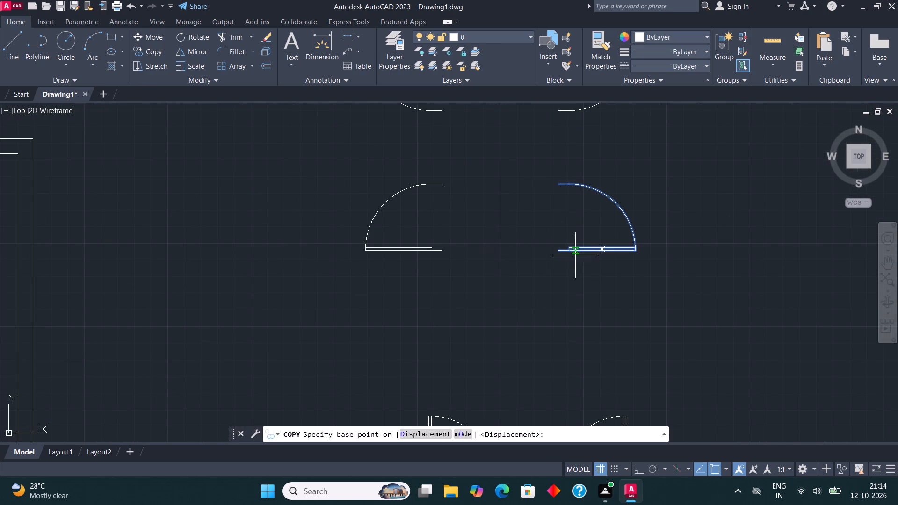
click(558, 248)
scroll(580, 208, down, 4)
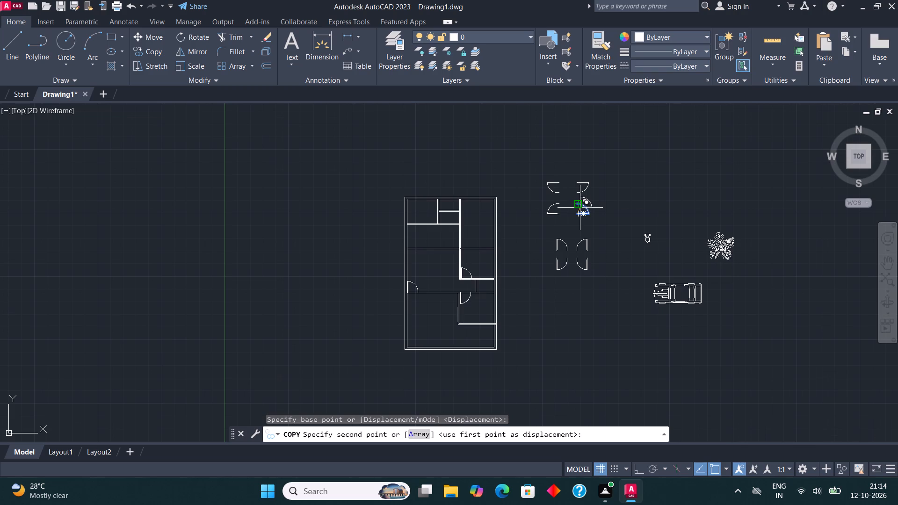
scroll(500, 228, up, 3)
scroll(326, 308, up, 2)
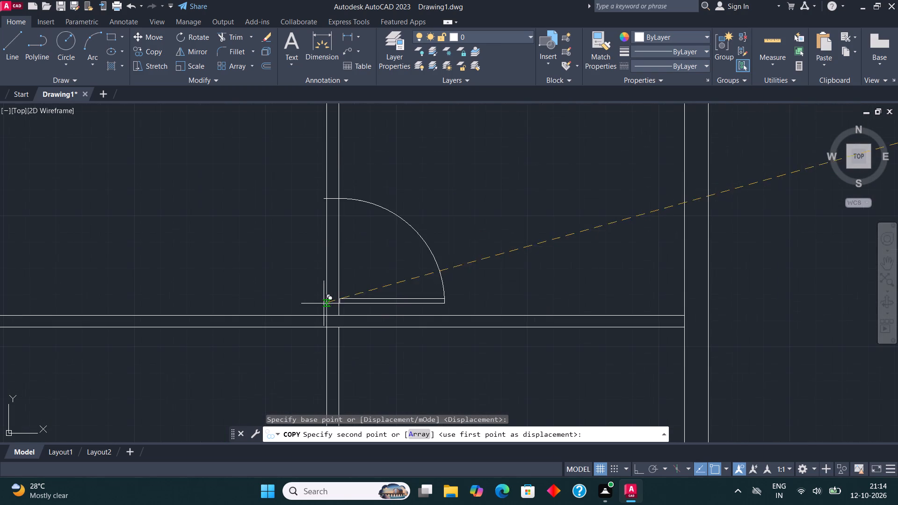
click(327, 307)
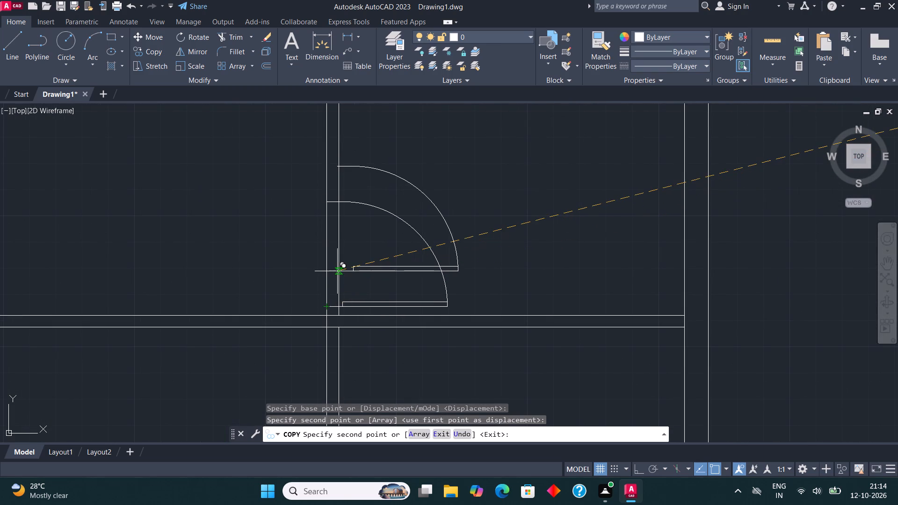
key(Escape)
Copy the upper-left door of the upper group onto the vertical partition at the small top room's upper-right corner.
scroll(332, 299, down, 3)
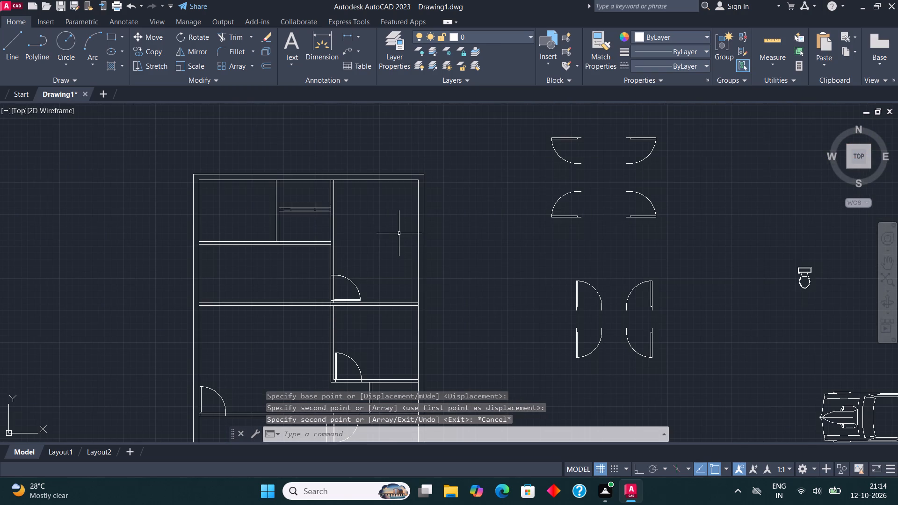
click(576, 137)
click(154, 50)
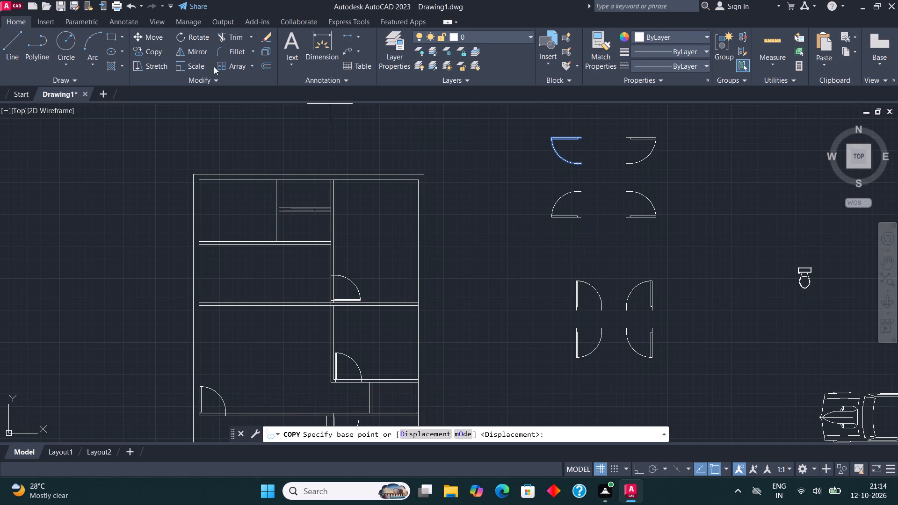
click(584, 136)
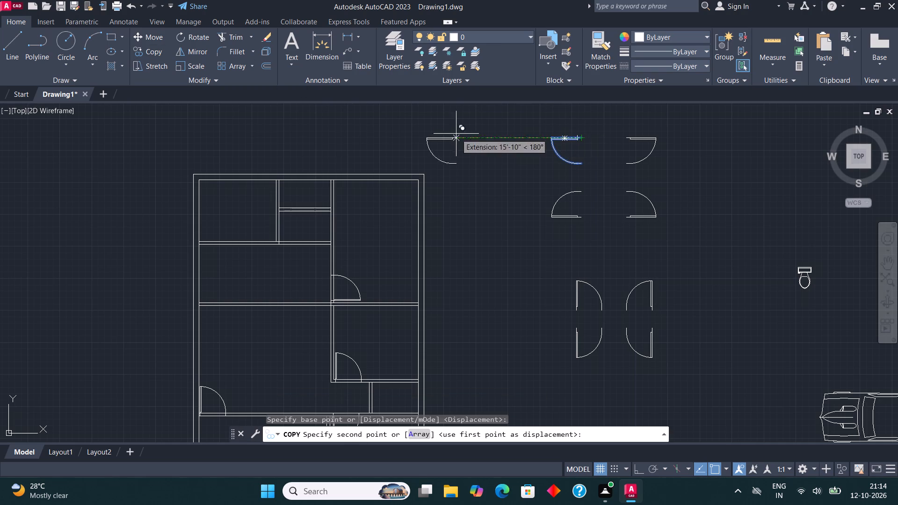
scroll(323, 167, up, 3)
scroll(364, 218, up, 2)
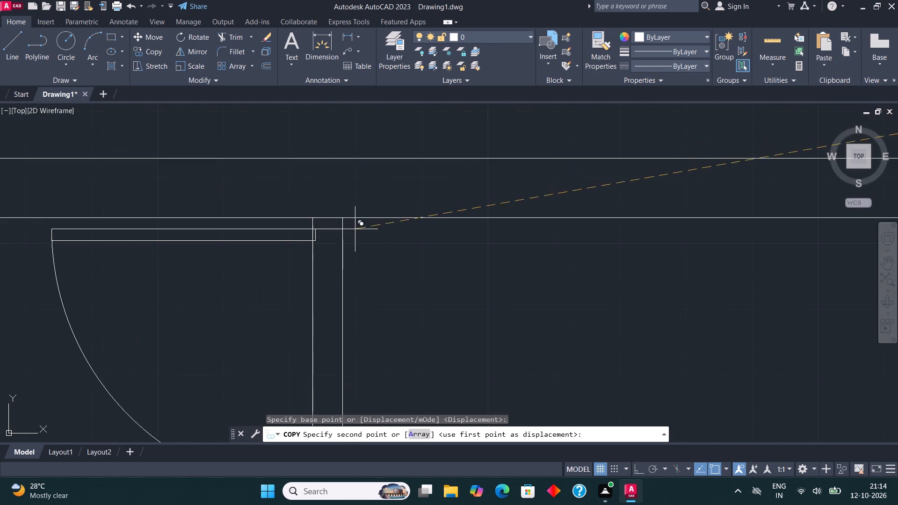
click(341, 230)
key(Escape)
Scale the small top room's door down to about half its size, based at its upper end on the partition.
click(294, 230)
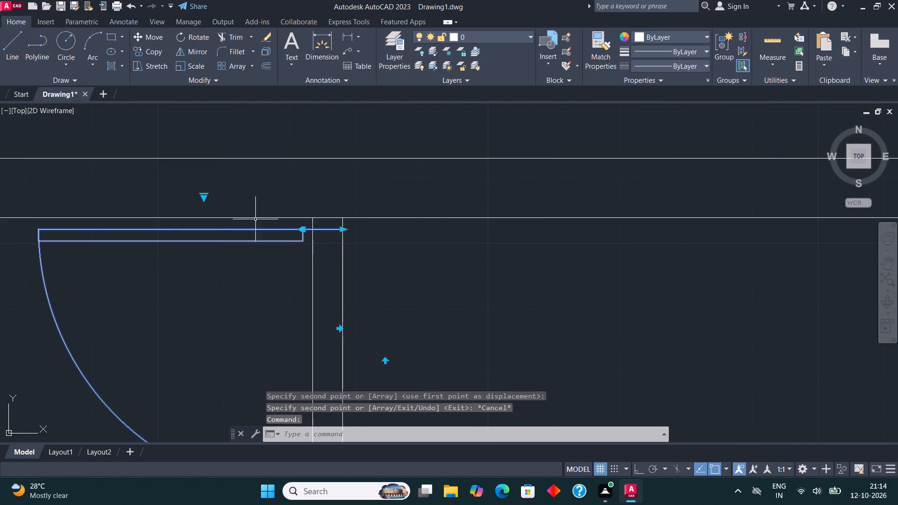
click(196, 63)
scroll(383, 175, down, 1)
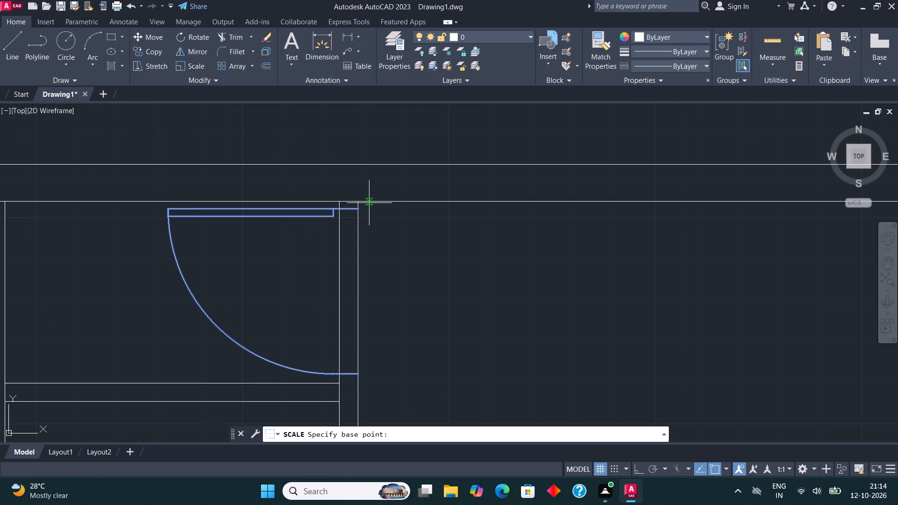
click(359, 207)
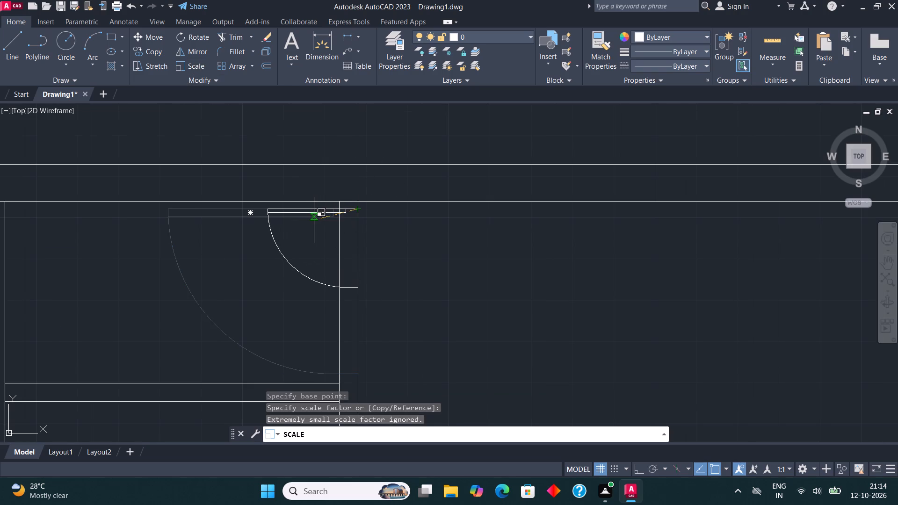
click(308, 220)
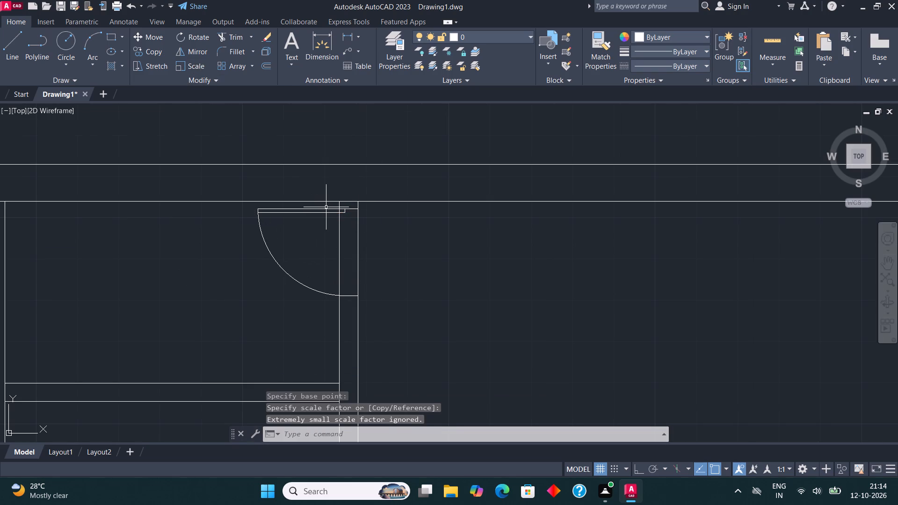
Trim the partition lines inside the door openings of the large middle room, the lower-right room and the middle-right room.
scroll(327, 206, down, 3)
middle_drag(287, 269, 316, 259)
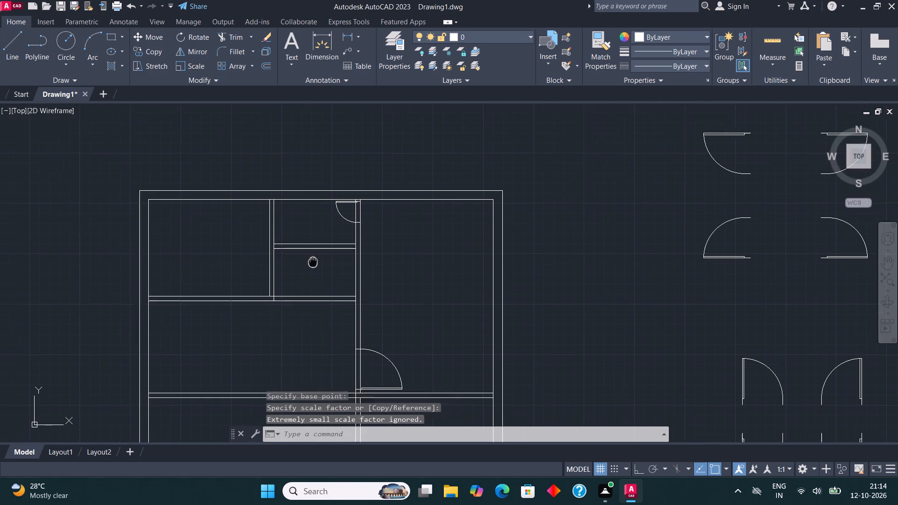
middle_drag(316, 259, 345, 220)
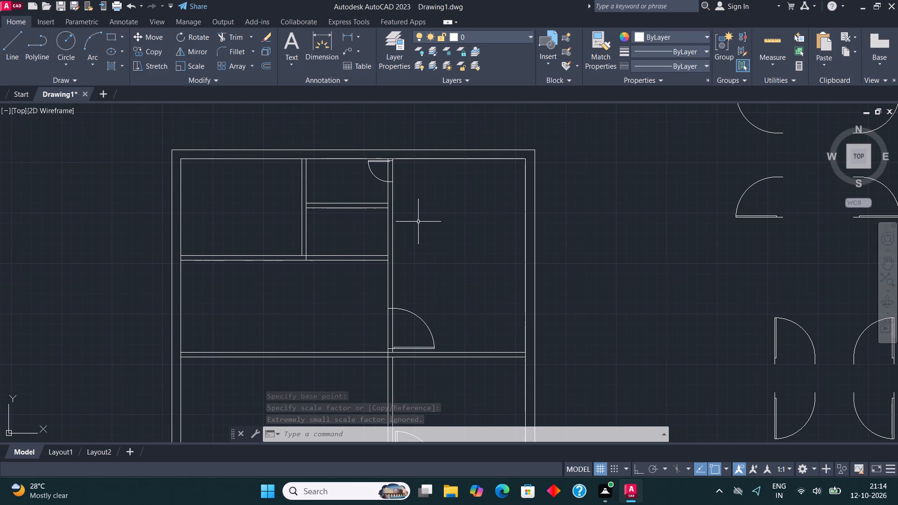
scroll(418, 222, down, 3)
scroll(414, 247, up, 2)
middle_drag(424, 275, 423, 275)
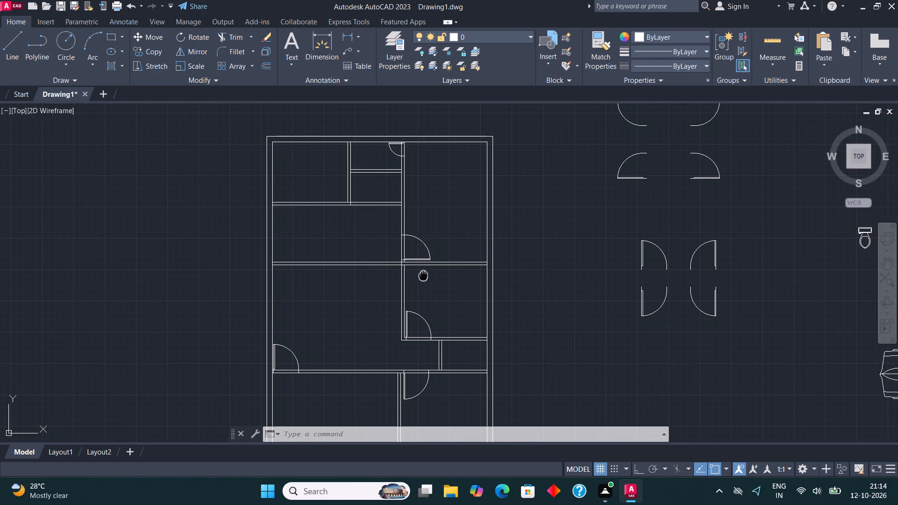
middle_drag(423, 275, 385, 184)
middle_drag(386, 276, 382, 249)
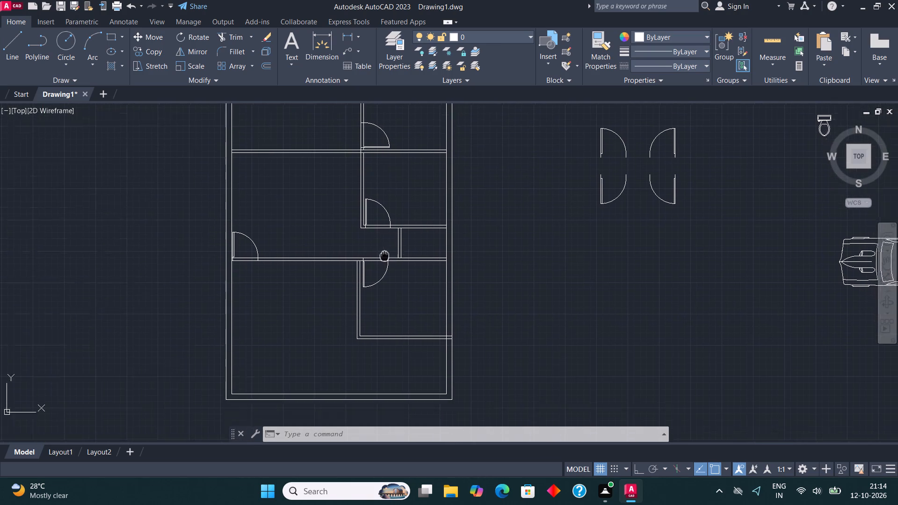
middle_drag(382, 249, 372, 225)
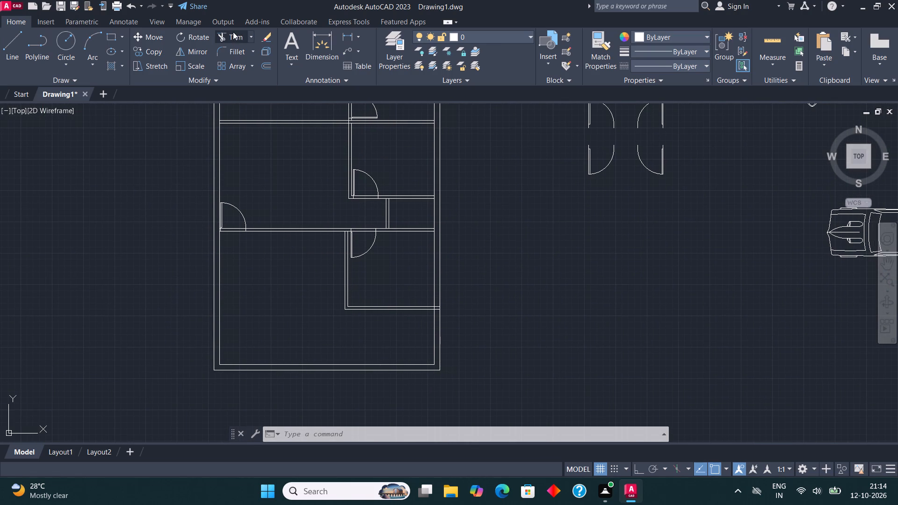
click(233, 32)
click(232, 223)
click(232, 250)
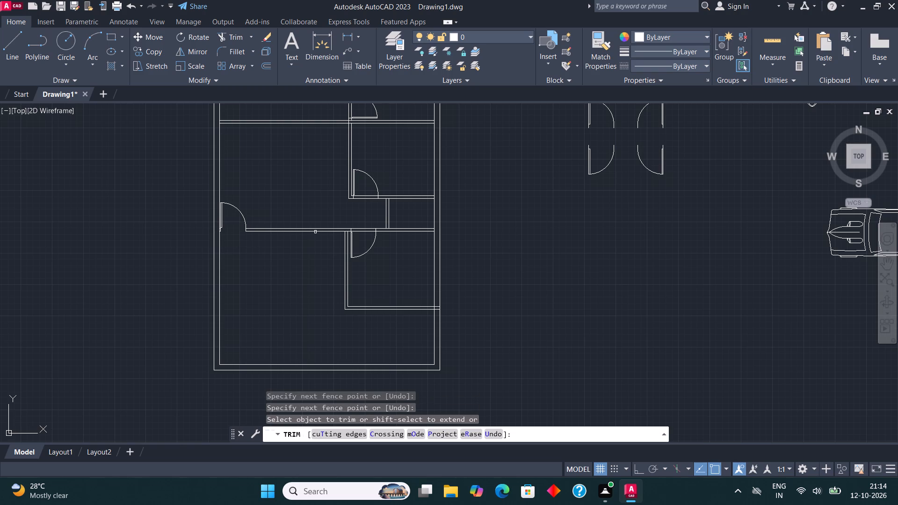
click(359, 244)
click(357, 224)
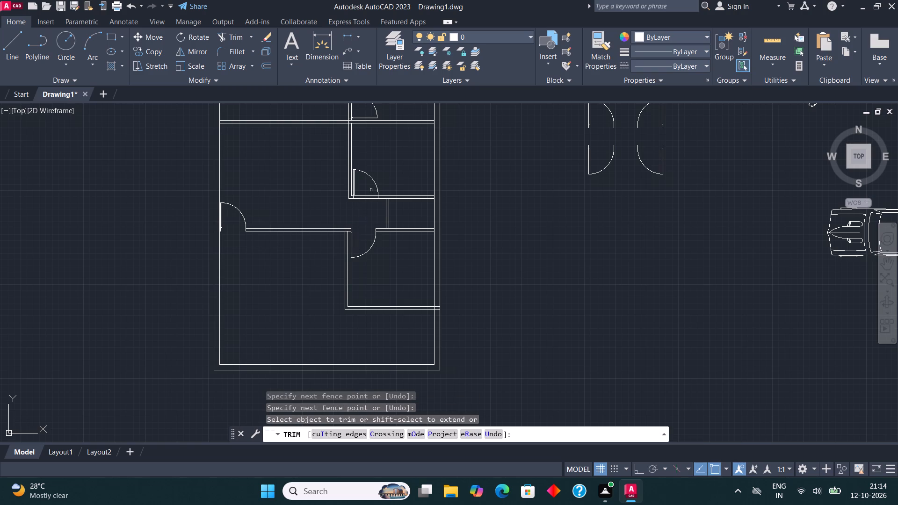
click(371, 190)
click(369, 212)
Trim the vertical partition's lines inside the door openings of the upper-right room and the small top room.
middle_drag(369, 212, 377, 344)
scroll(355, 245, up, 2)
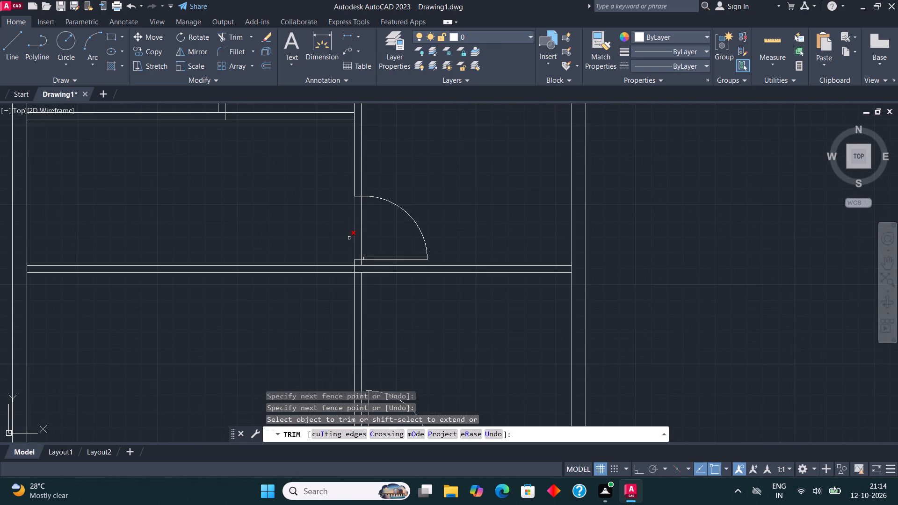
click(348, 238)
click(365, 238)
scroll(365, 245, down, 4)
scroll(361, 212, up, 5)
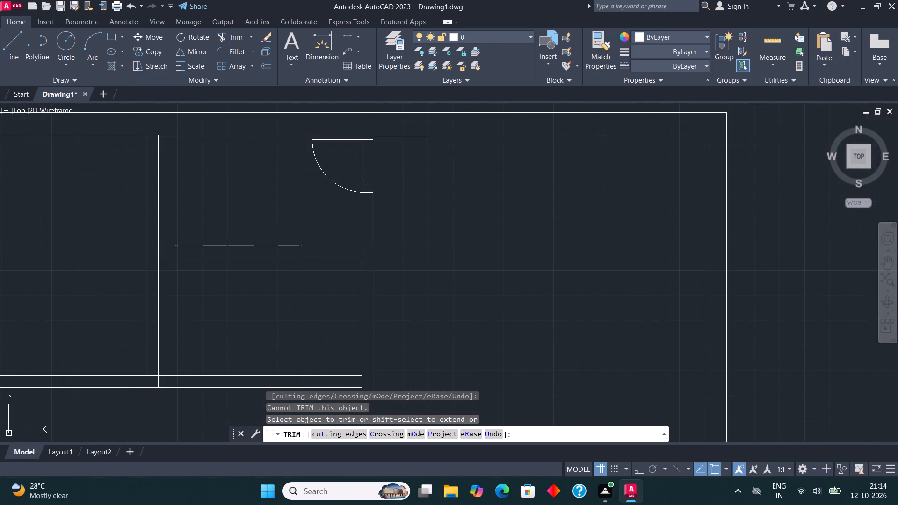
click(358, 177)
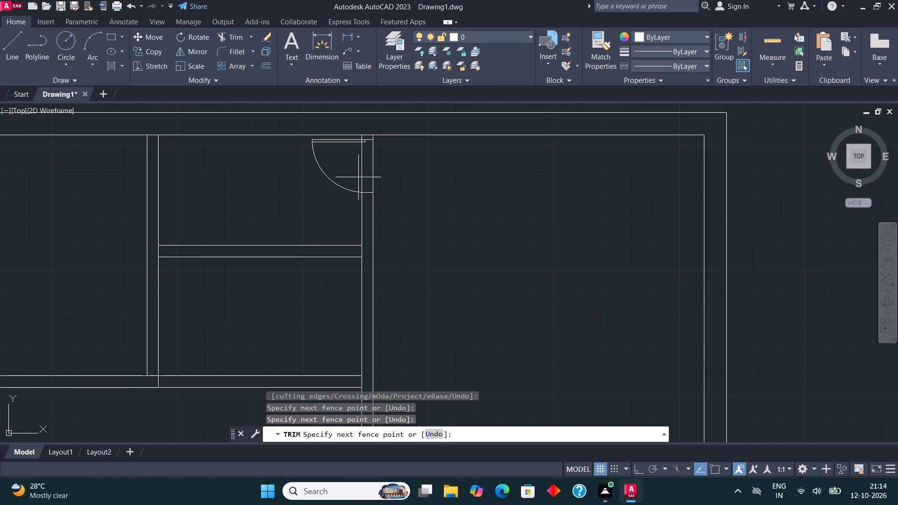
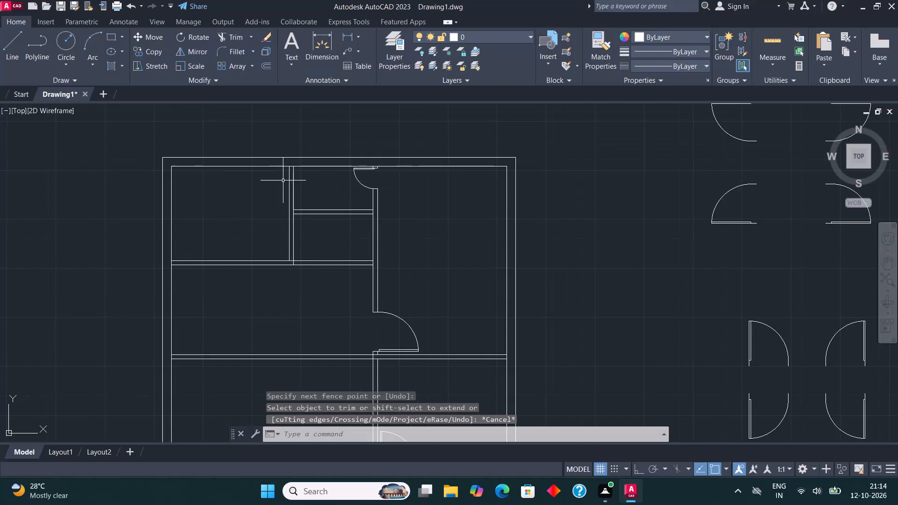
Draw a window in the left exterior wall of the upper-left room: a rectangle across the wall thickness with a vertical centre line.
middle_drag(330, 190, 392, 204)
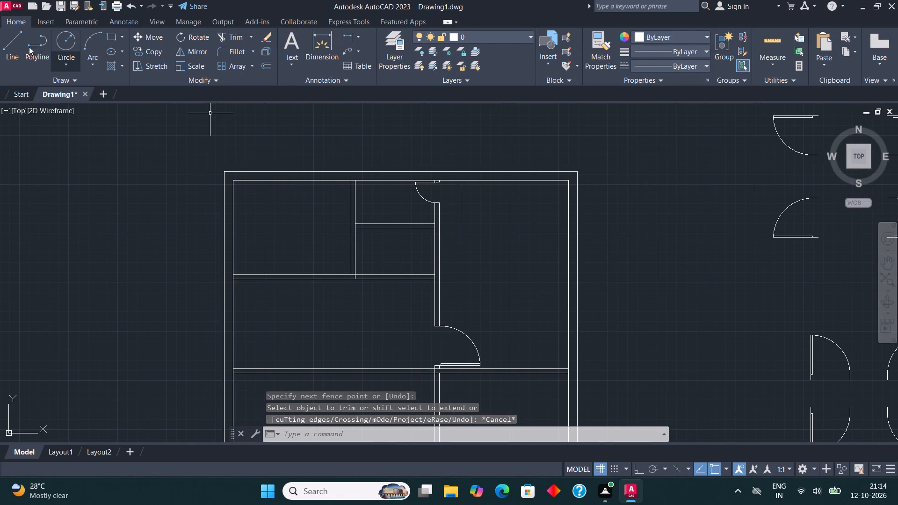
click(109, 37)
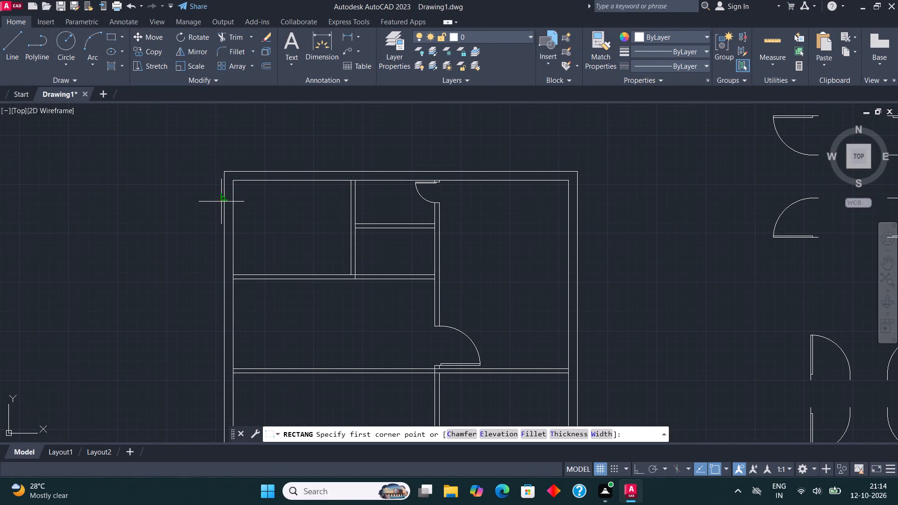
scroll(222, 202, up, 1)
click(238, 203)
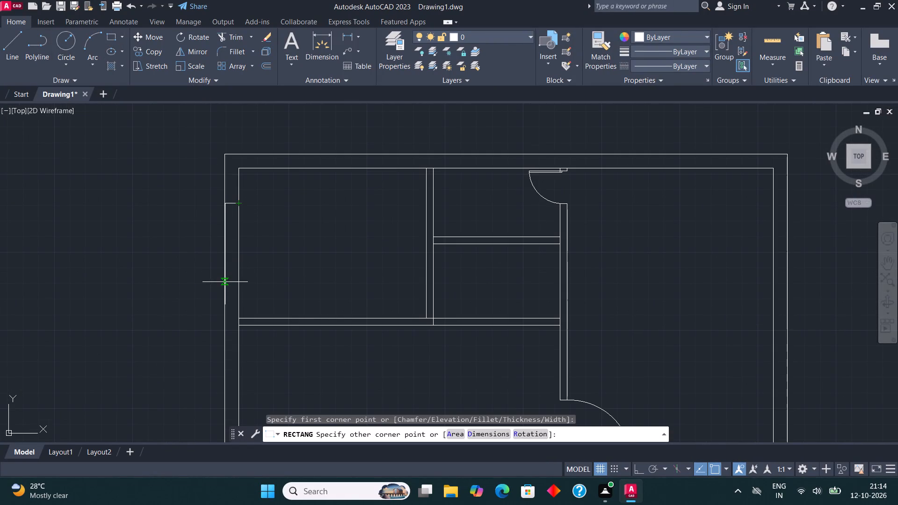
click(225, 284)
click(14, 36)
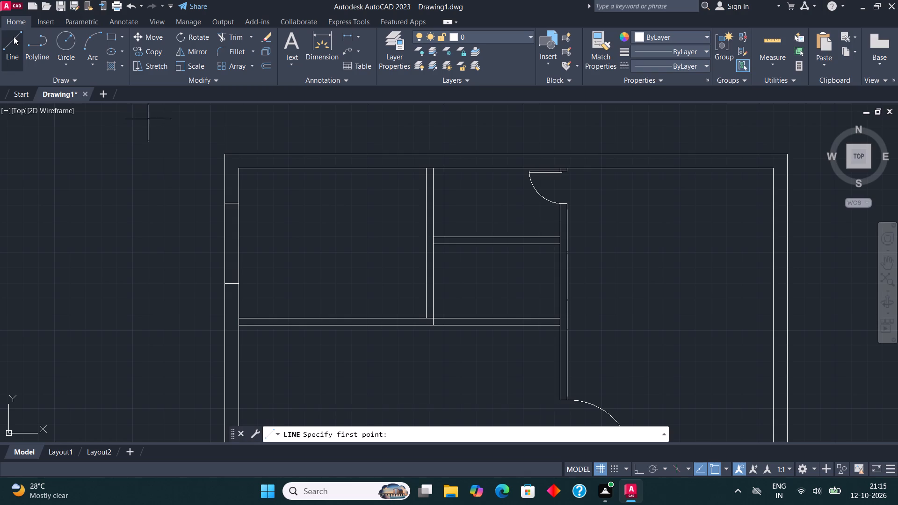
scroll(219, 251, up, 1)
click(239, 301)
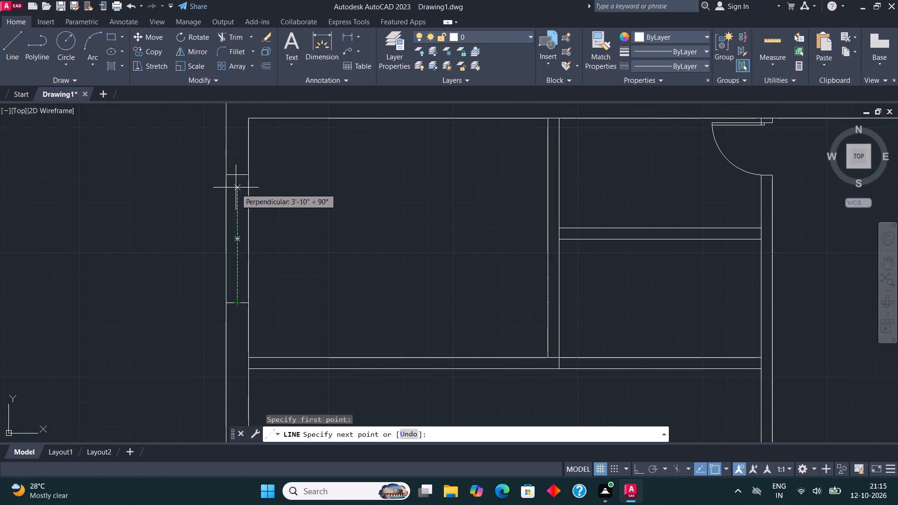
click(238, 178)
key(Escape)
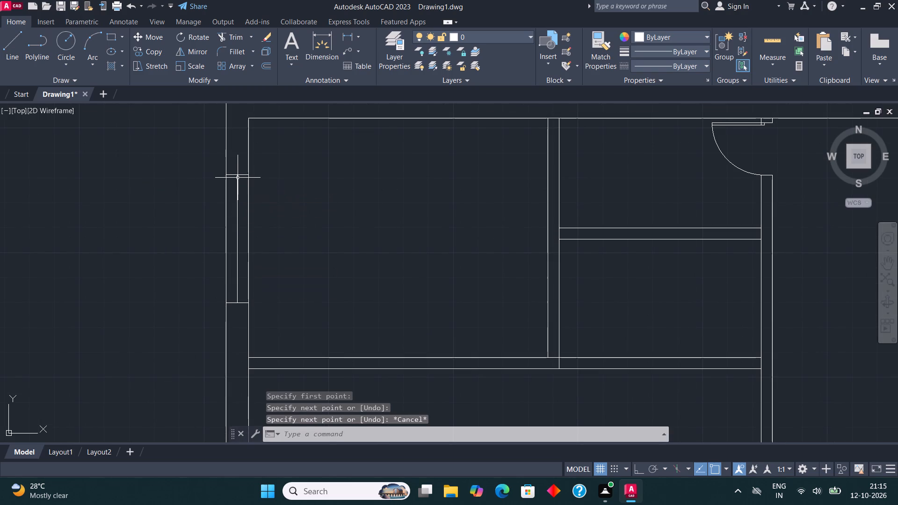
Draw a longer window with a centre line in the left exterior wall of the large room below the upper-left room.
scroll(238, 178, down, 3)
scroll(240, 268, up, 1)
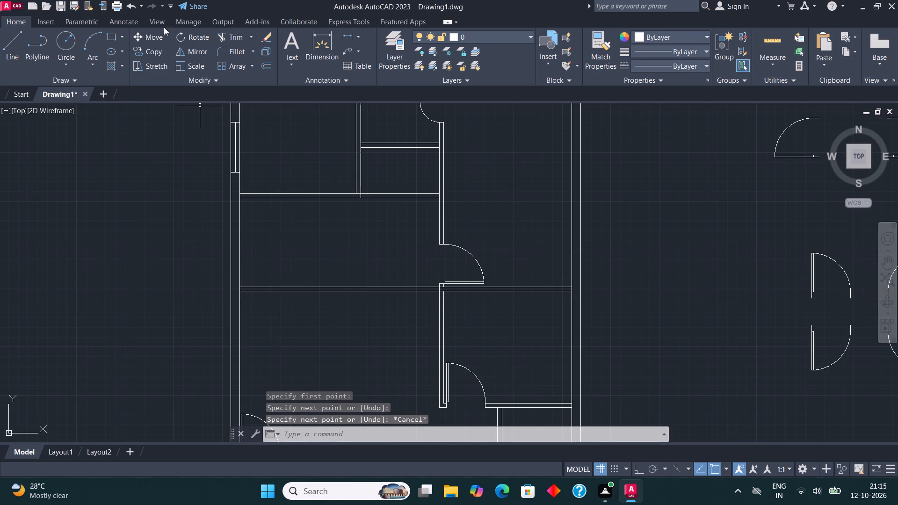
click(108, 37)
scroll(254, 212, up, 2)
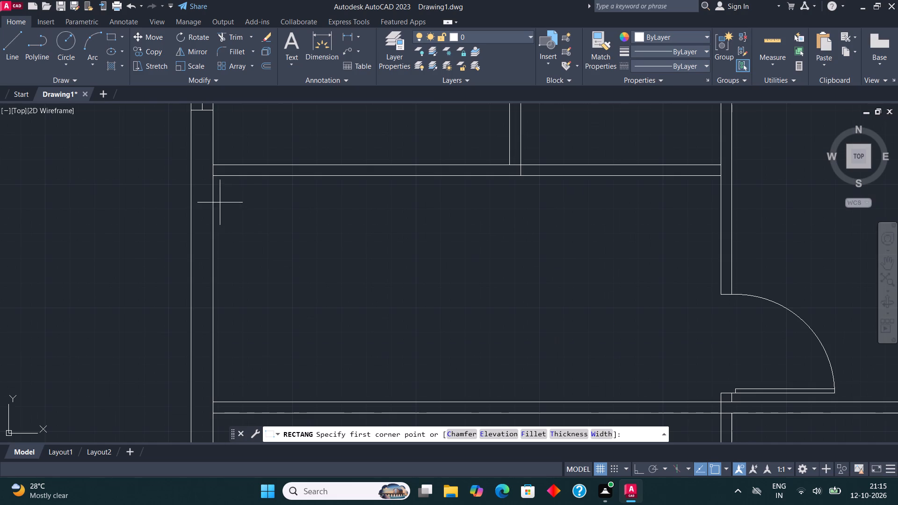
click(214, 196)
click(191, 363)
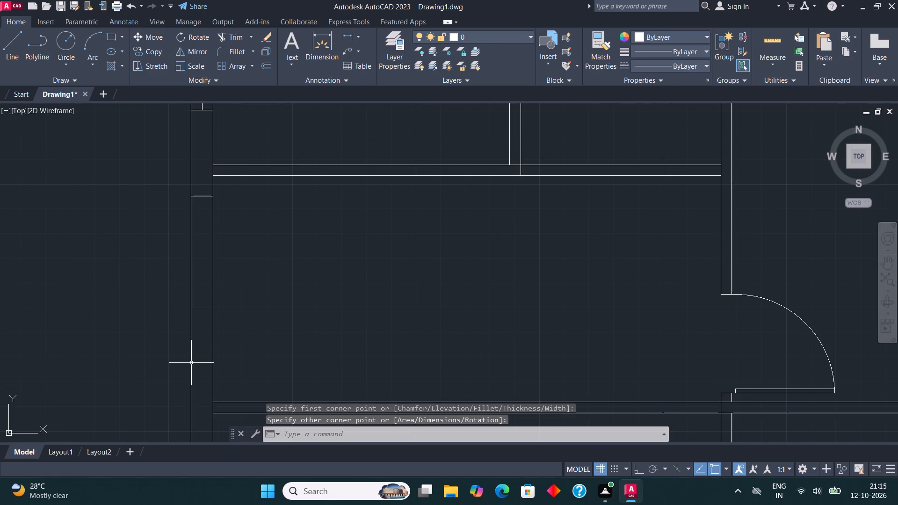
click(18, 45)
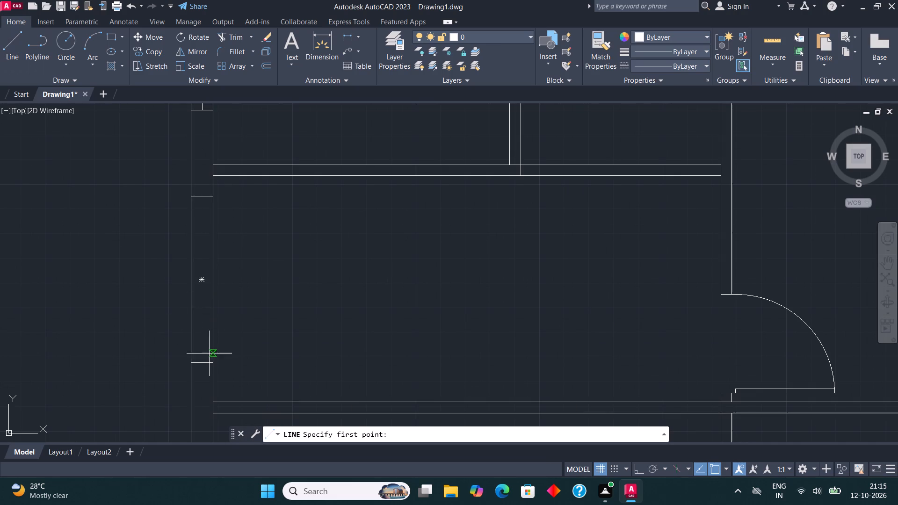
click(205, 364)
click(202, 201)
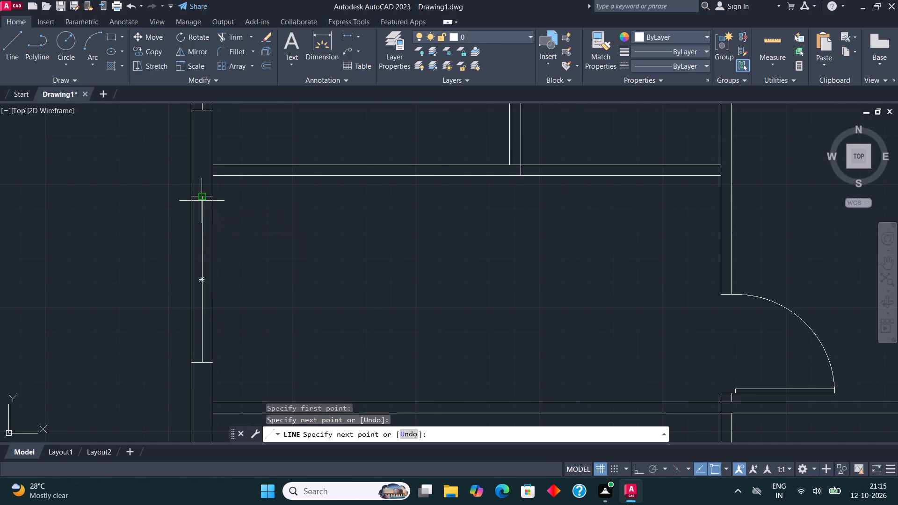
key(Escape)
Copy the longer window down the left exterior wall into the next large room, using its upper inner corner as base point.
scroll(218, 176, down, 1)
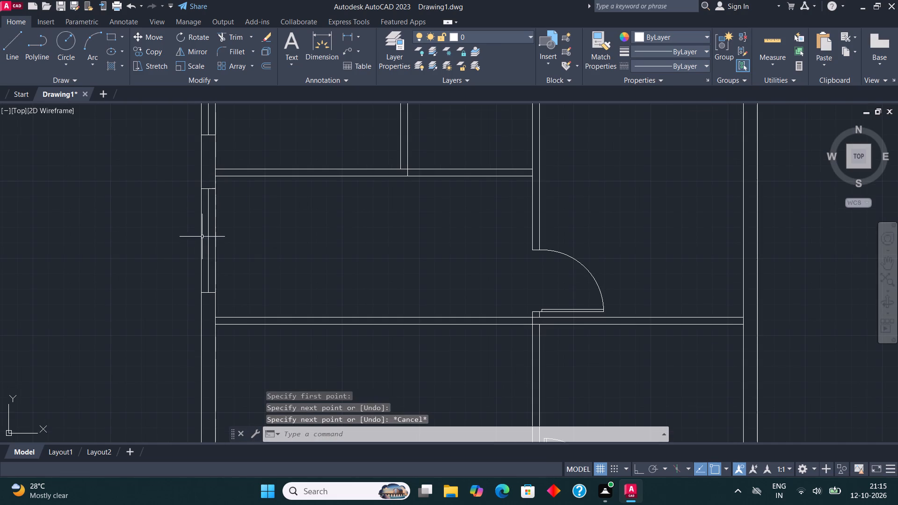
click(196, 302)
click(230, 187)
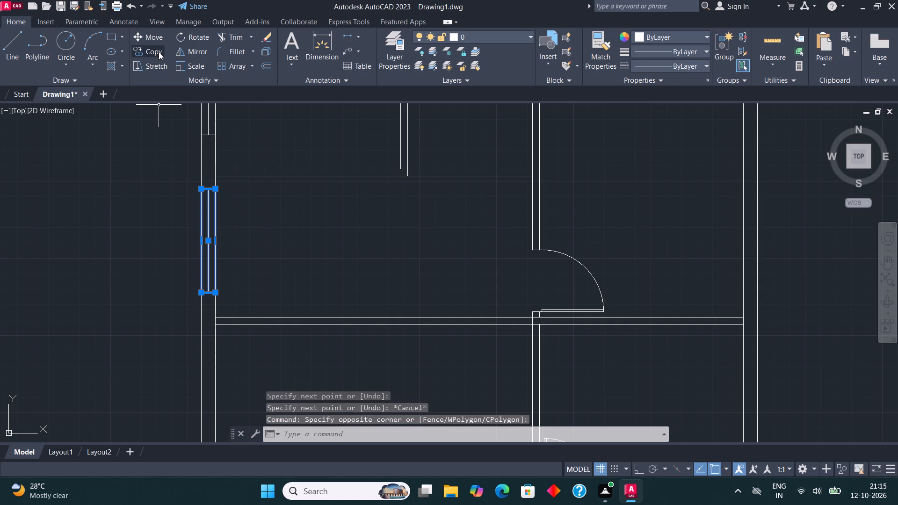
click(159, 52)
click(216, 188)
scroll(216, 188, down, 2)
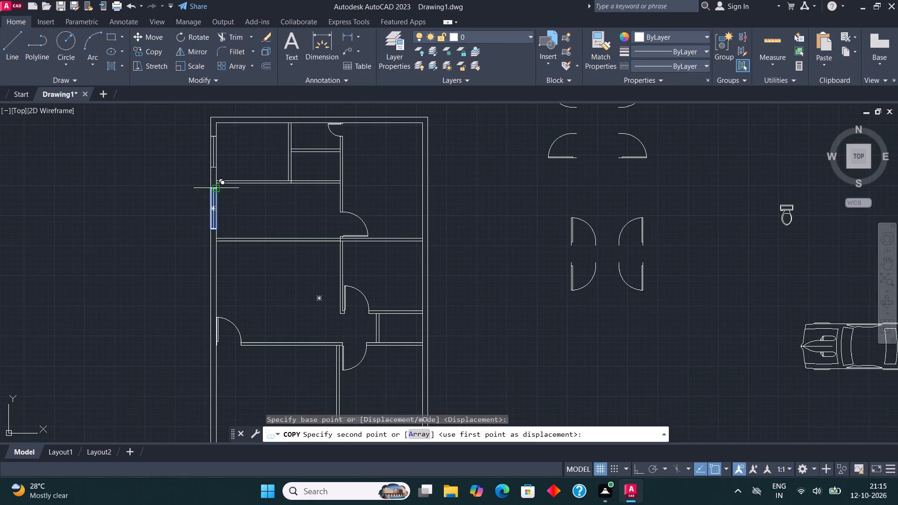
scroll(208, 264, up, 2)
click(223, 253)
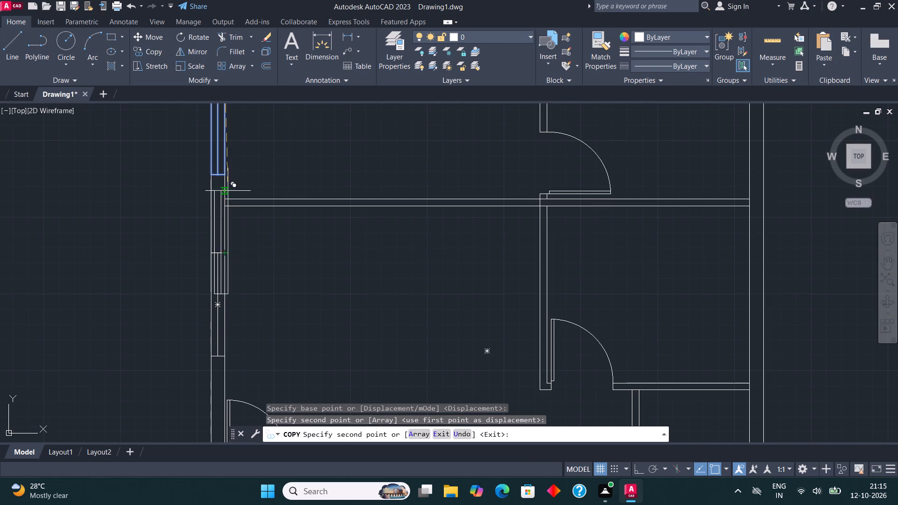
Place four more copies of the window along the right exterior wall: upper-right, middle-right and lower-right rooms, and the area below them.
scroll(206, 185, down, 3)
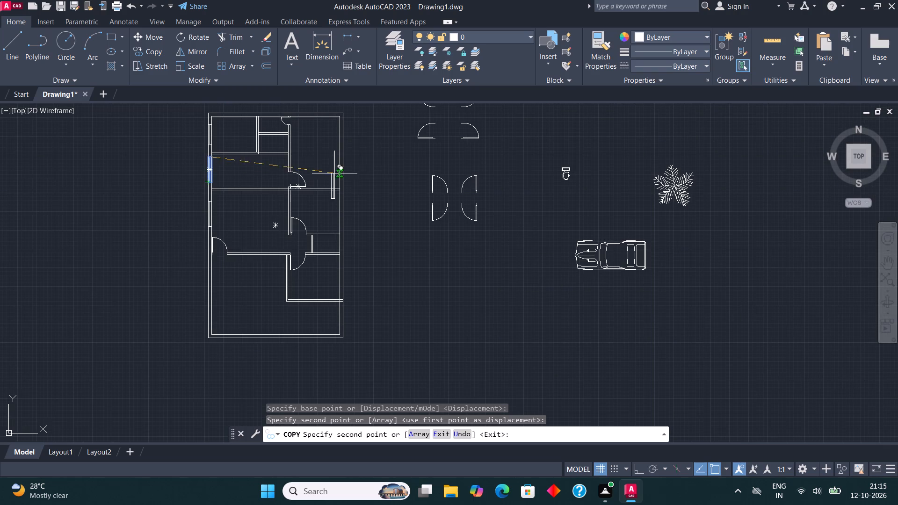
scroll(344, 134, up, 3)
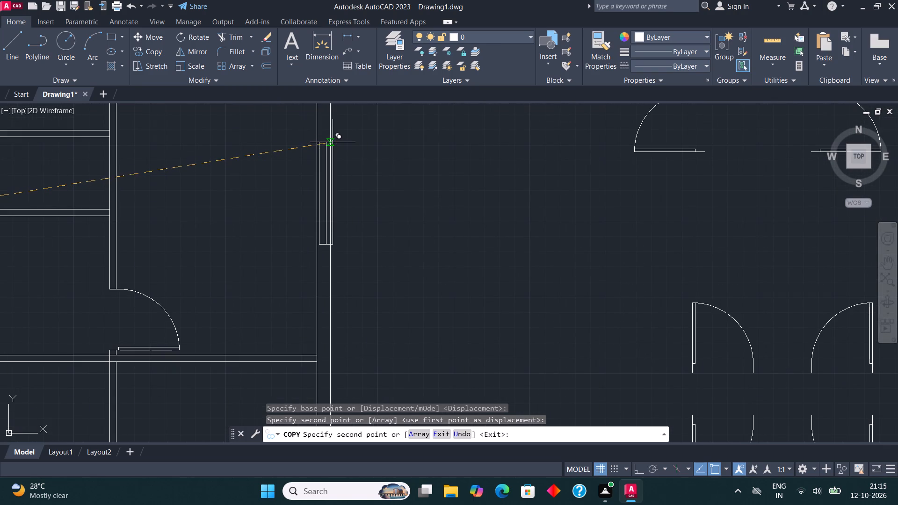
click(332, 141)
scroll(332, 141, down, 2)
scroll(327, 241, up, 2)
click(337, 243)
scroll(338, 177, down, 2)
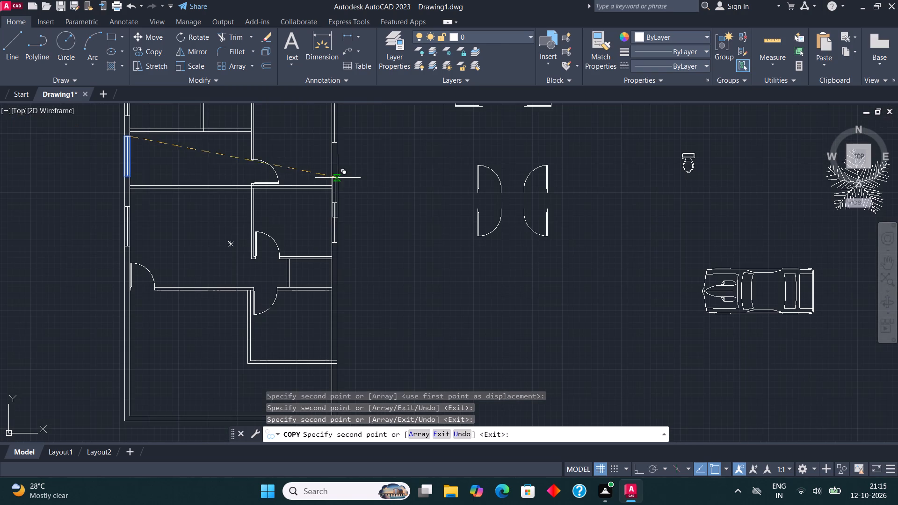
scroll(337, 300, up, 1)
click(335, 310)
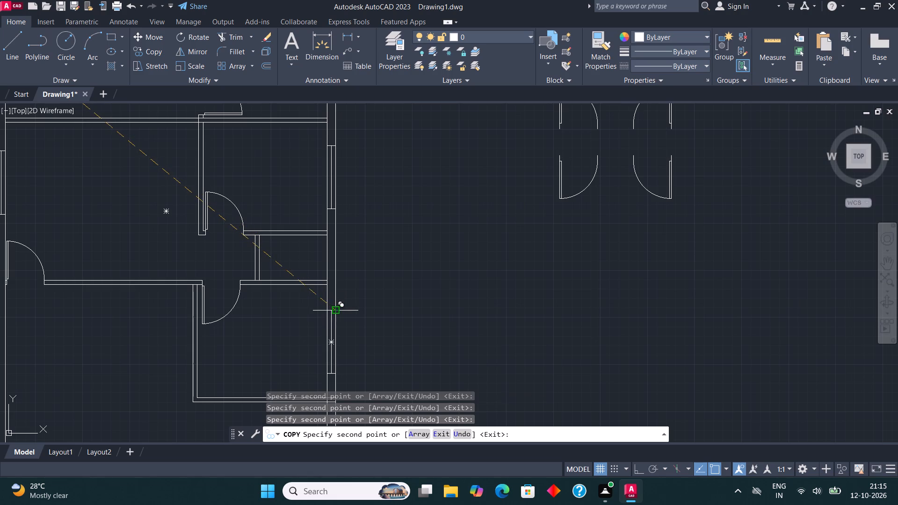
scroll(339, 256, down, 2)
scroll(335, 315, up, 3)
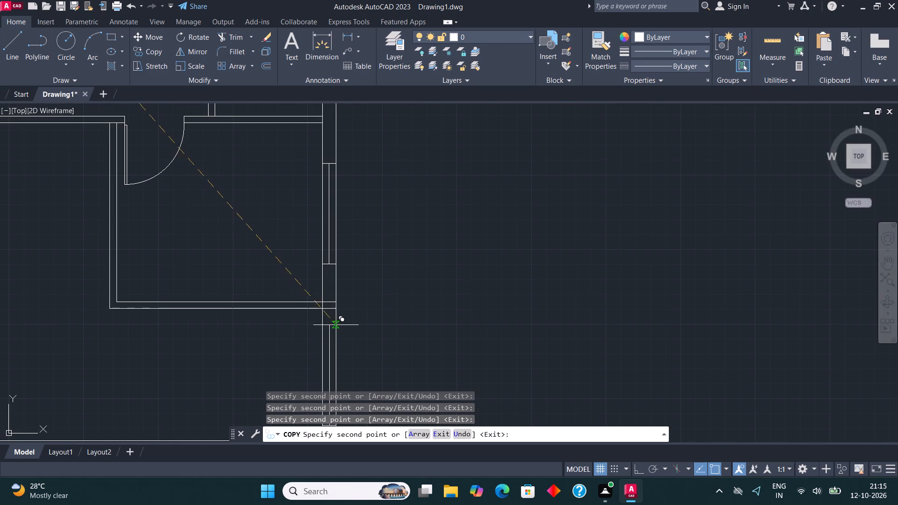
click(337, 323)
scroll(326, 317, down, 2)
key(Escape)
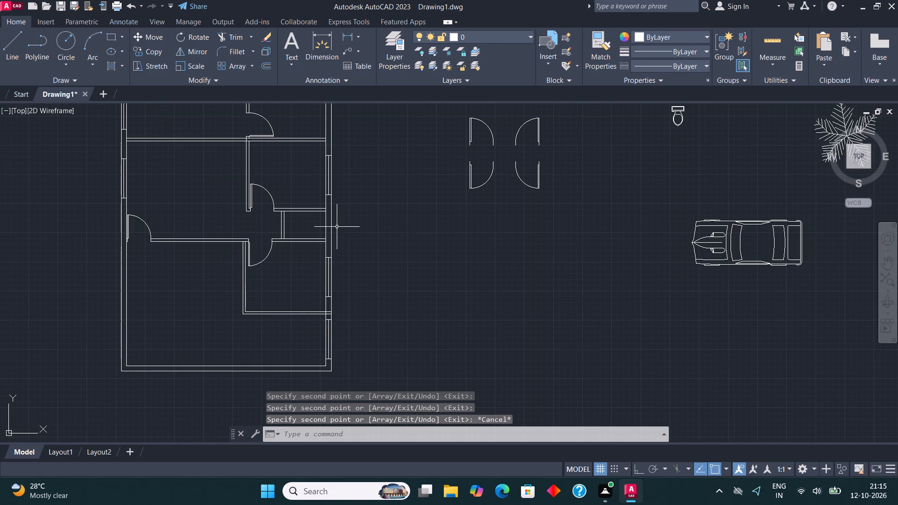
Draw a small window with a centre line in the right exterior wall of the small room between the middle-right and lower-right rooms.
middle_drag(337, 224, 337, 271)
scroll(330, 267, up, 2)
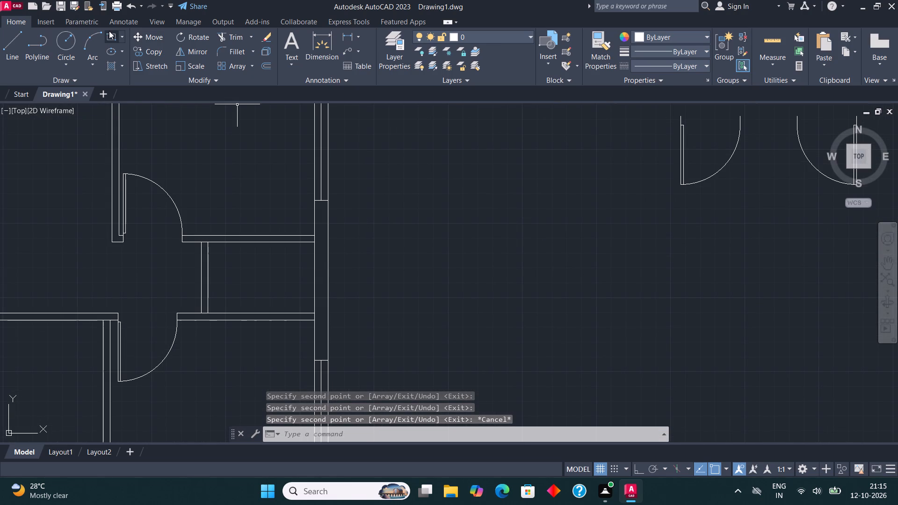
click(111, 33)
scroll(333, 277, up, 2)
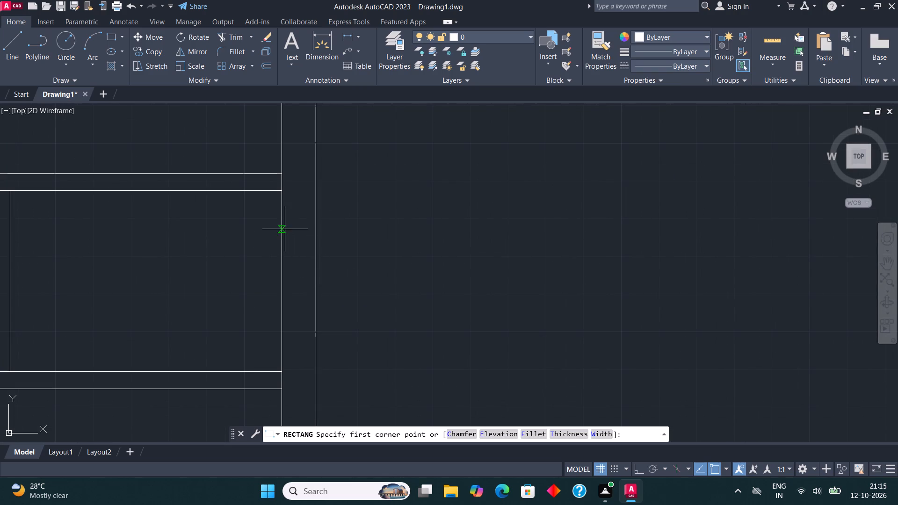
click(286, 226)
click(312, 340)
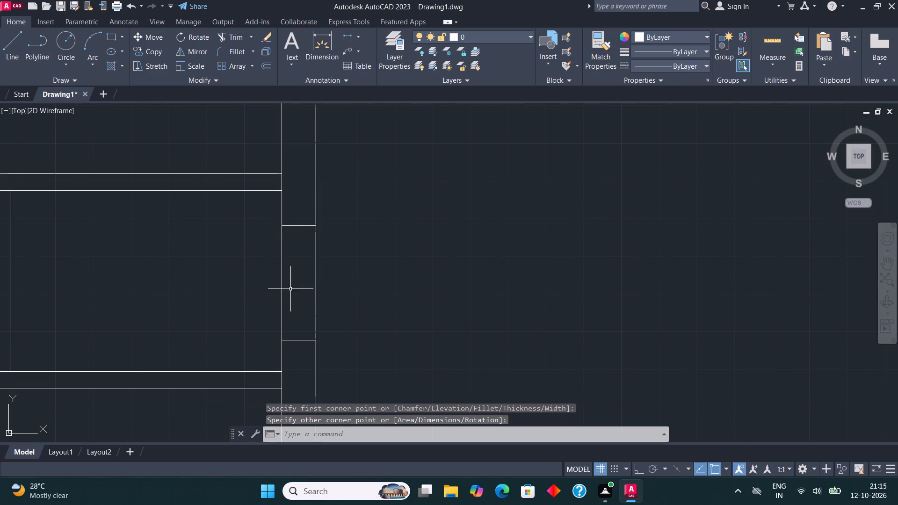
click(15, 42)
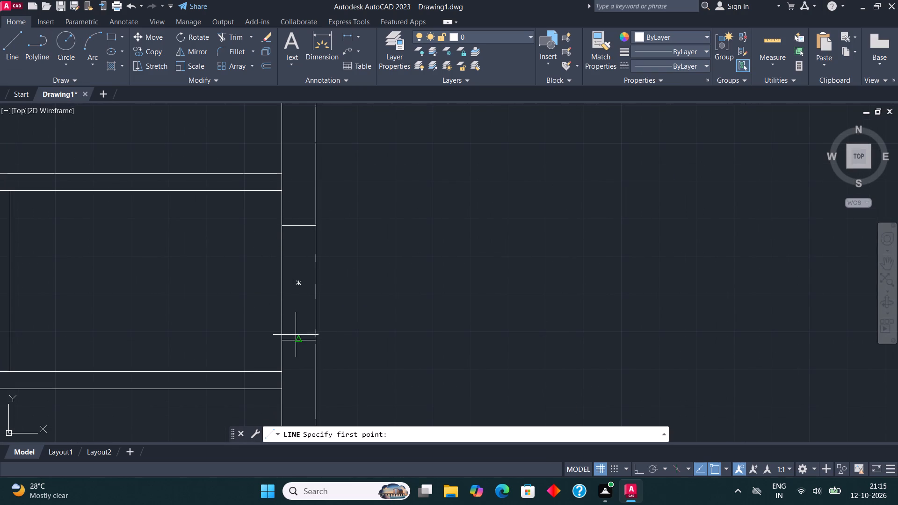
click(299, 340)
click(296, 227)
key(Escape)
Copy the upper-right room's window into the empty space above the floor plan.
scroll(304, 262, down, 1)
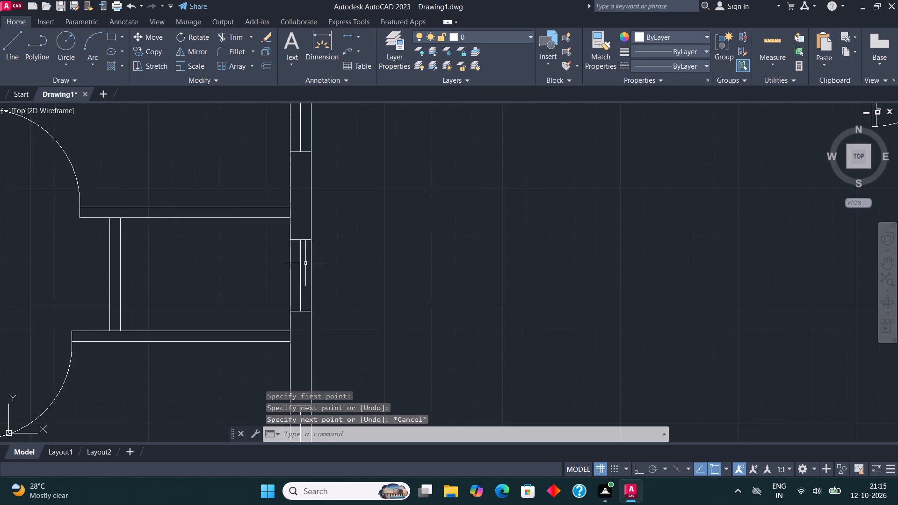
scroll(308, 264, down, 3)
middle_drag(292, 202, 328, 353)
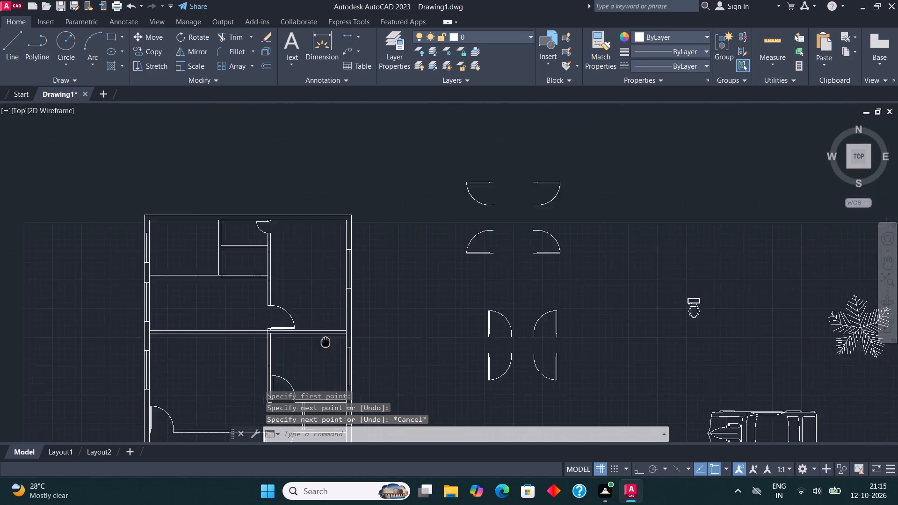
middle_drag(328, 353, 341, 411)
scroll(353, 368, up, 1)
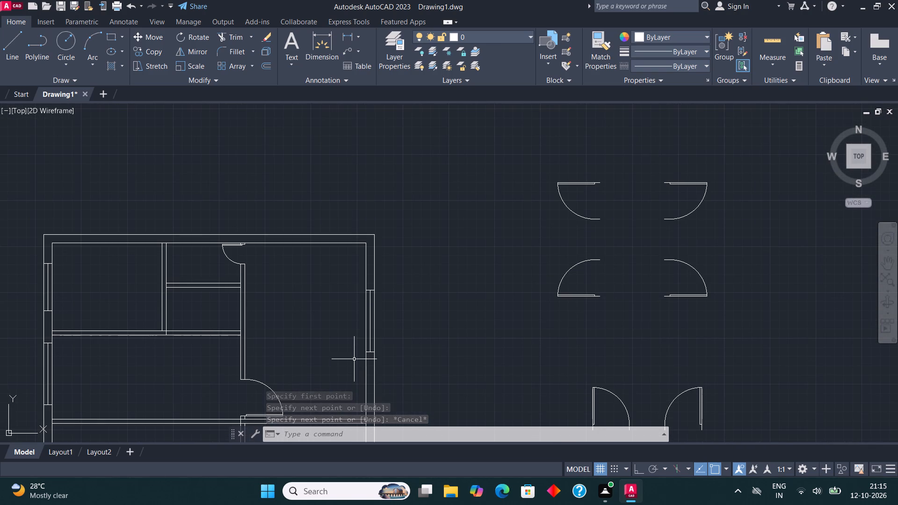
click(355, 363)
click(394, 276)
click(154, 52)
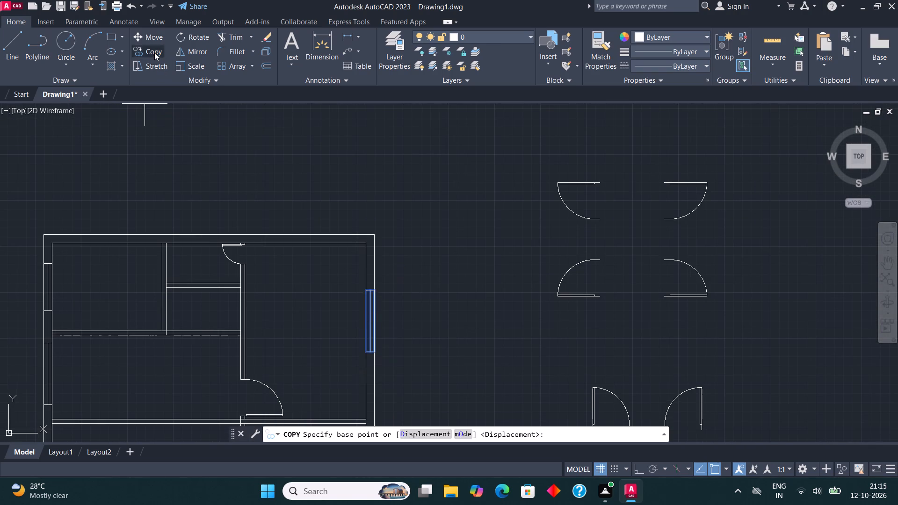
click(398, 305)
scroll(393, 261, down, 1)
click(376, 163)
middle_drag(374, 163, 379, 166)
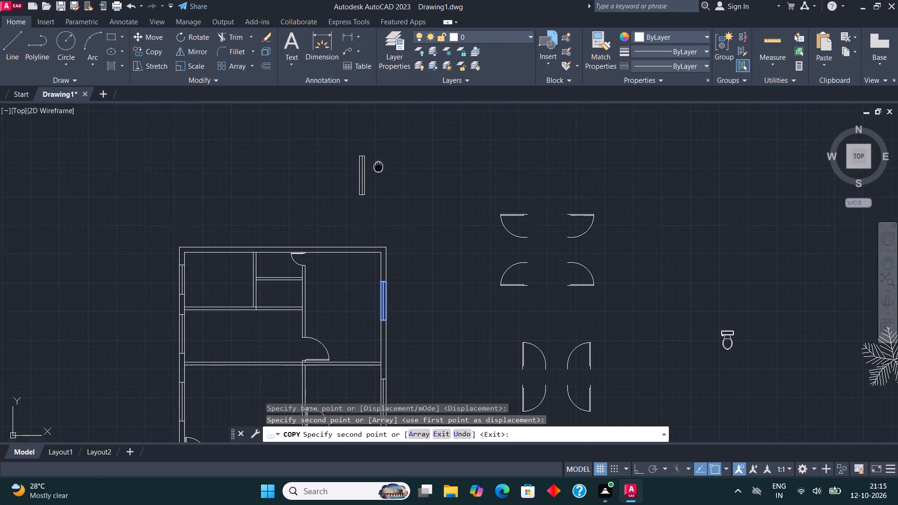
middle_drag(379, 166, 390, 204)
key(Escape)
Rotate the window copy above the plan by 90° into a horizontal position, with ortho mode on.
click(394, 253)
click(324, 149)
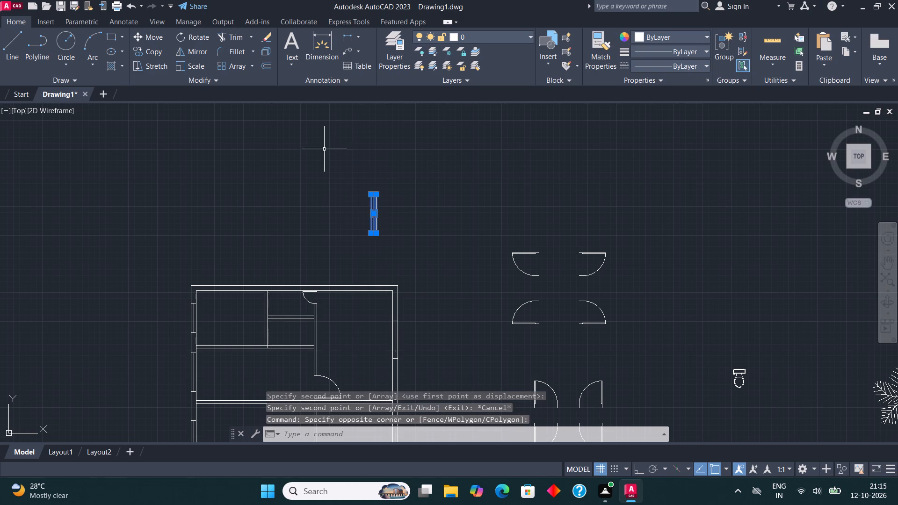
click(195, 34)
click(378, 219)
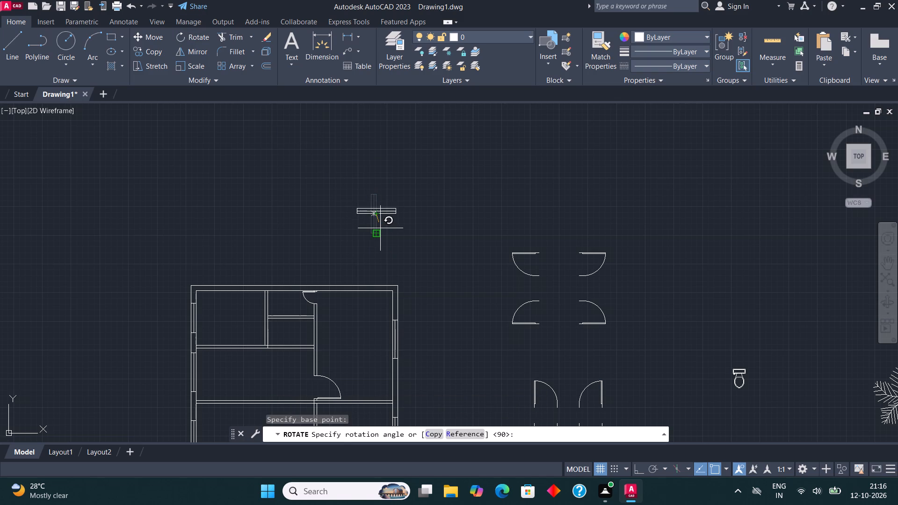
key(F8)
click(384, 238)
Copy the horizontal window from above the plan into the top exterior wall of the upper-right room, with ortho mode off.
click(435, 238)
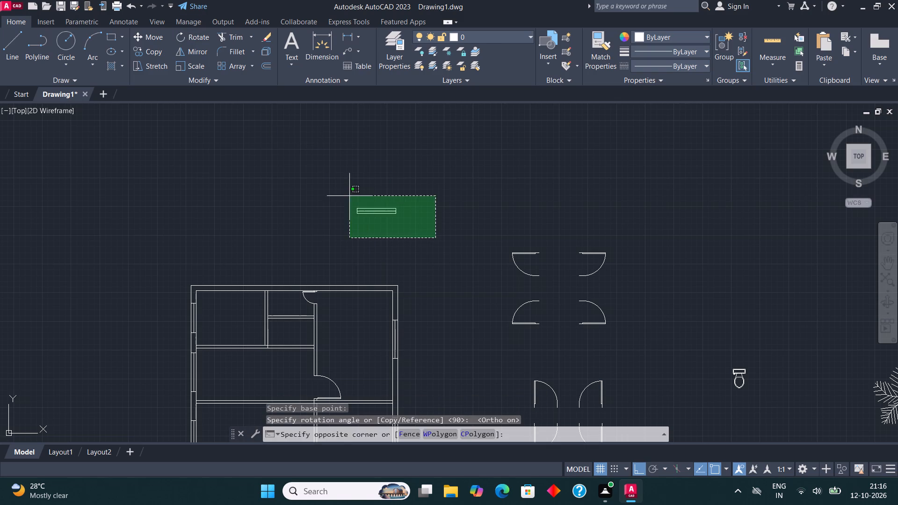
click(345, 193)
click(145, 51)
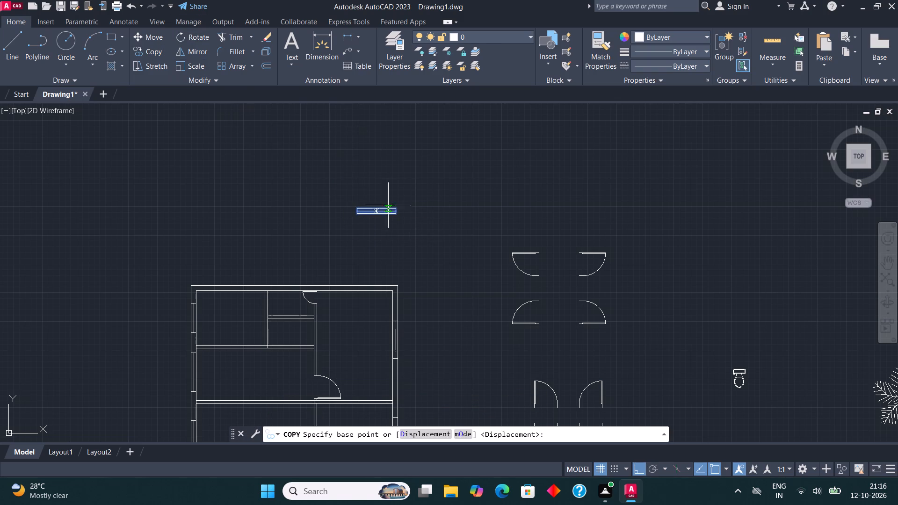
click(397, 210)
key(F8)
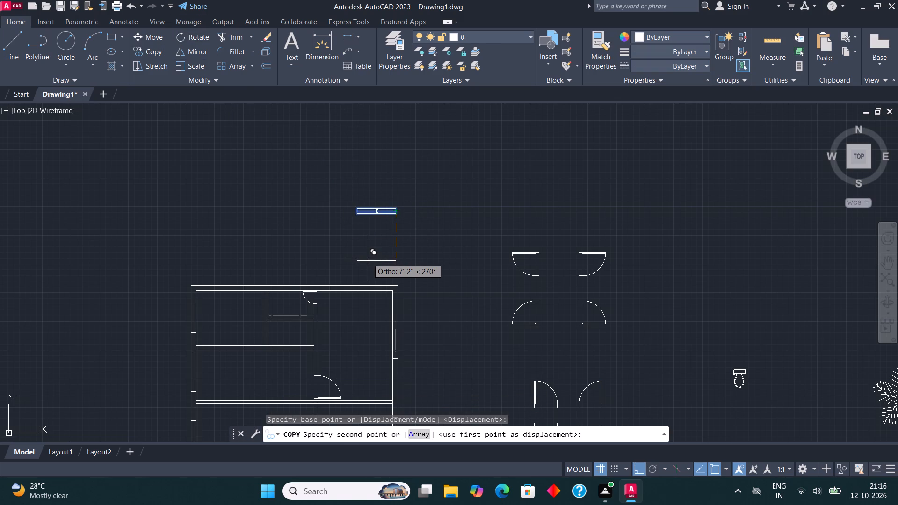
scroll(356, 294, up, 3)
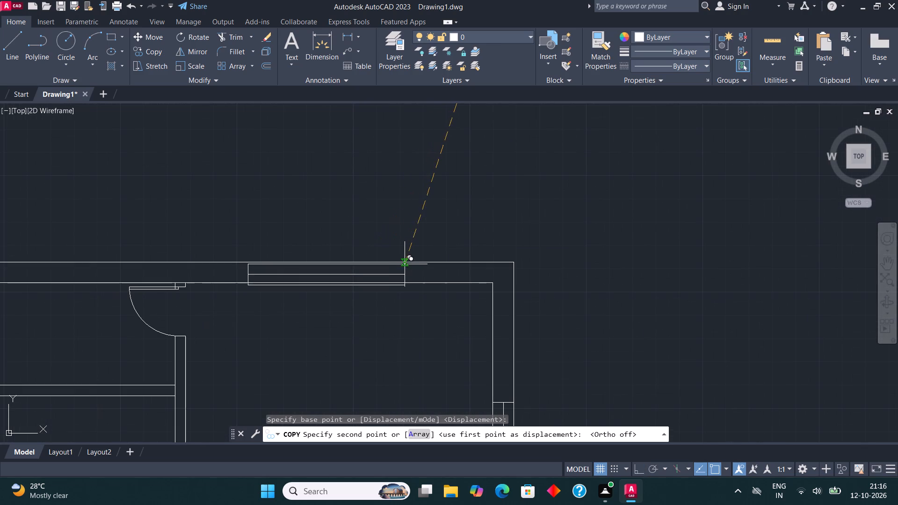
click(410, 261)
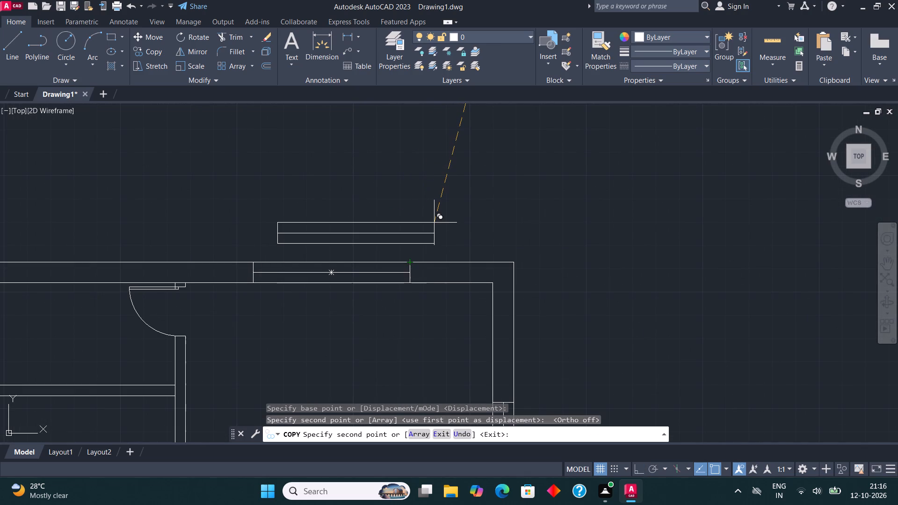
key(Escape)
Draw a small rectangular window with a centre line in the top exterior wall of the small room beside the upper-right room.
scroll(430, 218, down, 2)
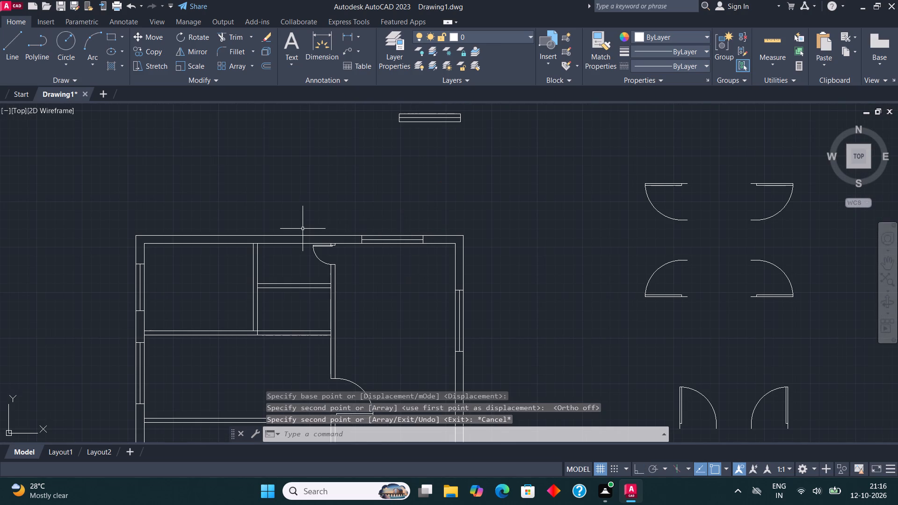
scroll(303, 229, up, 2)
click(110, 36)
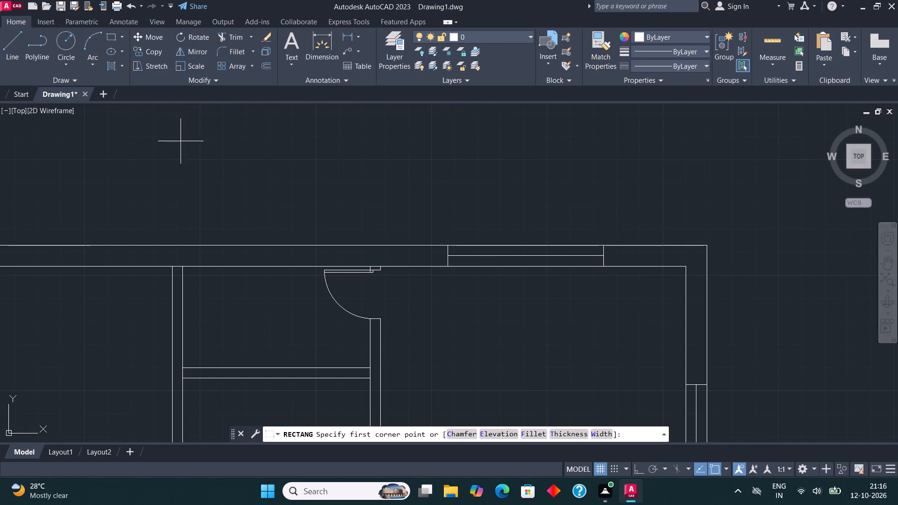
scroll(247, 267, up, 1)
click(206, 266)
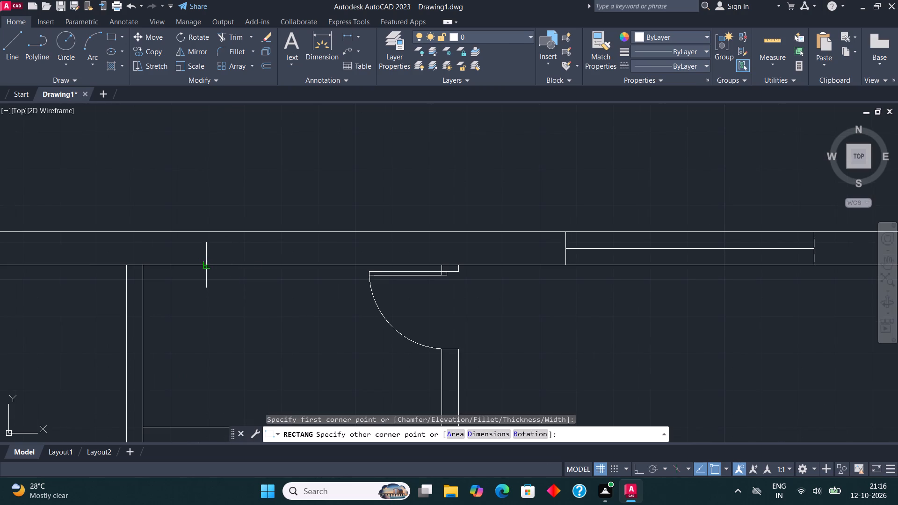
click(340, 232)
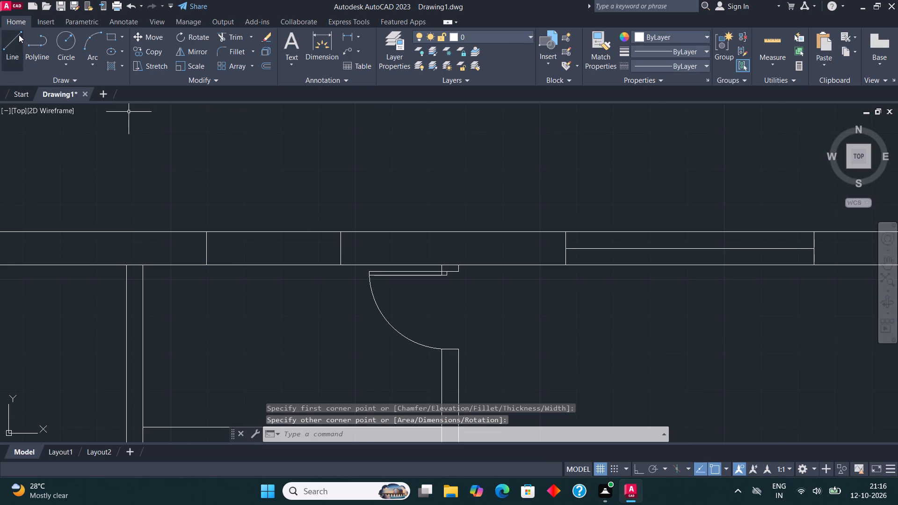
click(19, 35)
click(203, 246)
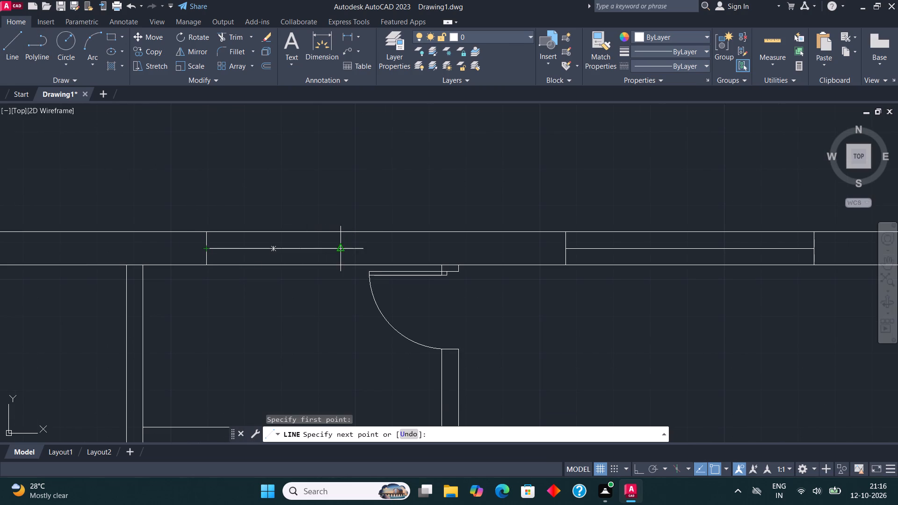
click(337, 247)
key(Escape)
Below the lower-right room, draw a horizontal line about 11'-3" long from the right wall and a vertical line at its end spanning partition to bottom wall.
scroll(343, 196, down, 3)
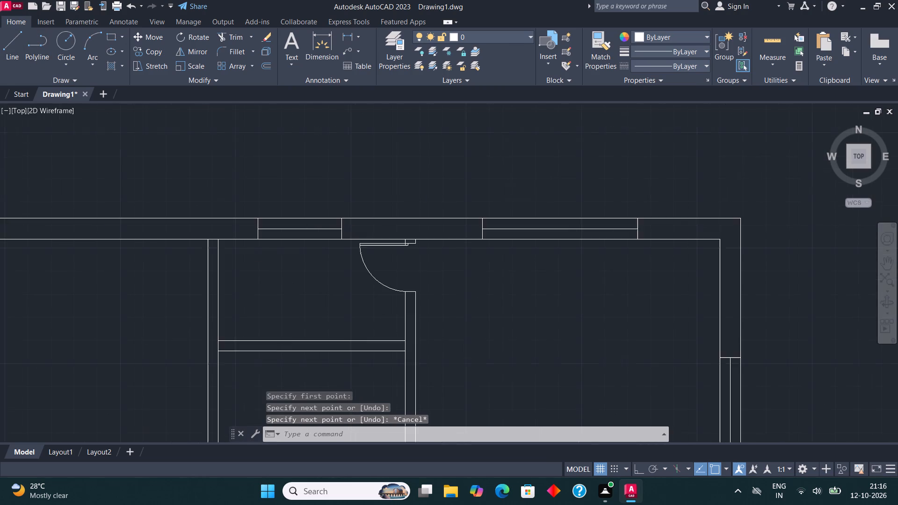
scroll(343, 196, down, 1)
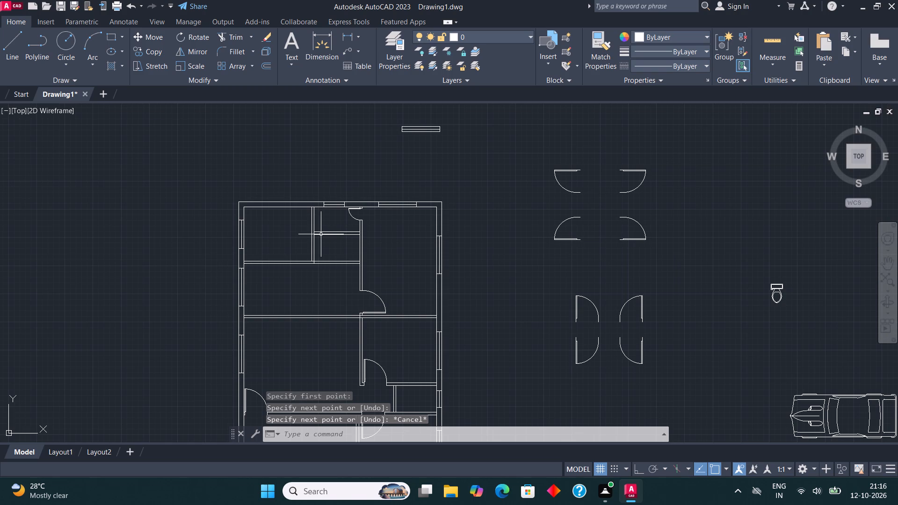
middle_drag(309, 296, 338, 198)
scroll(338, 198, down, 1)
middle_drag(389, 292, 390, 267)
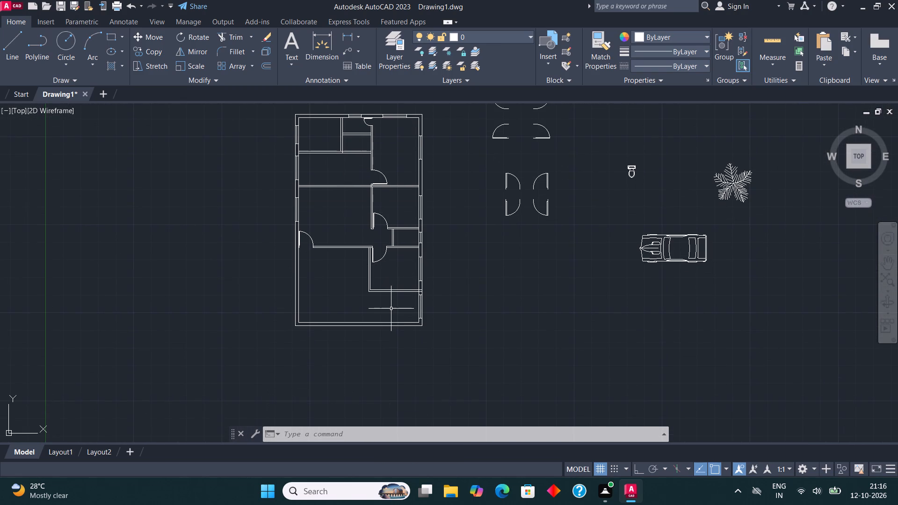
scroll(391, 309, up, 3)
middle_drag(397, 309, 413, 307)
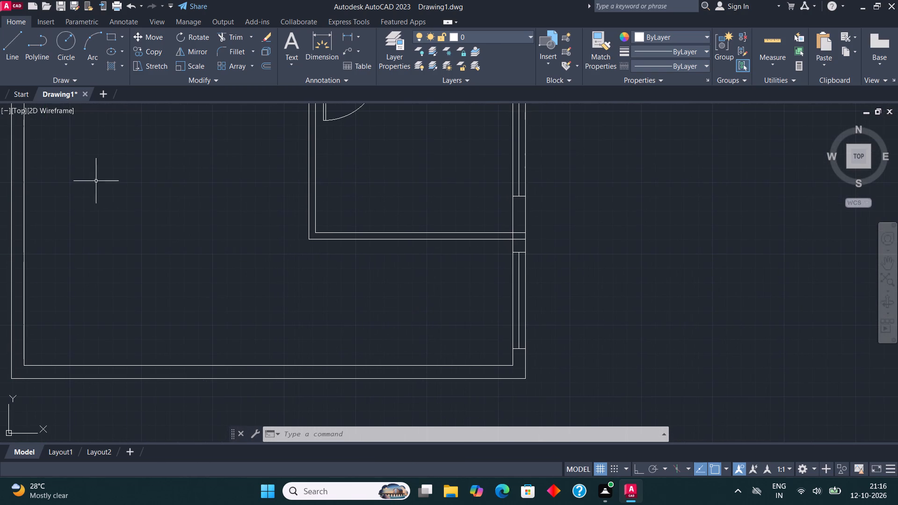
click(13, 44)
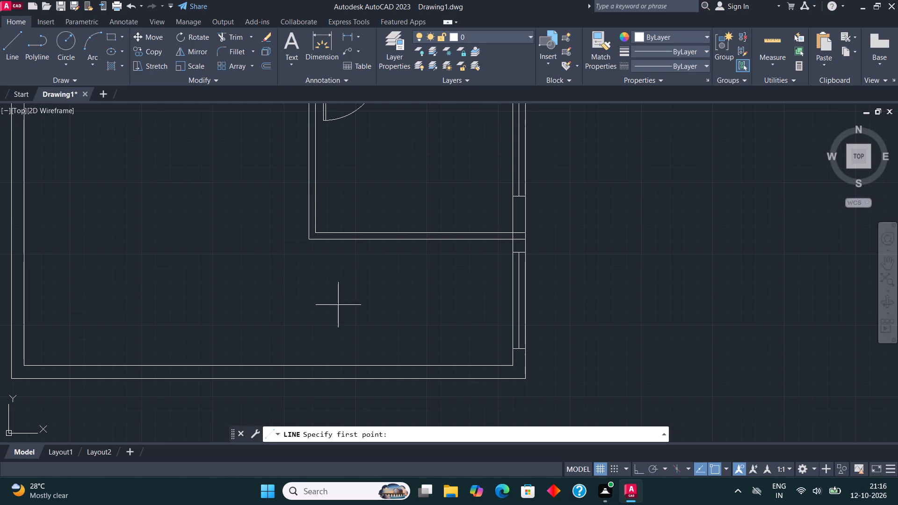
click(515, 300)
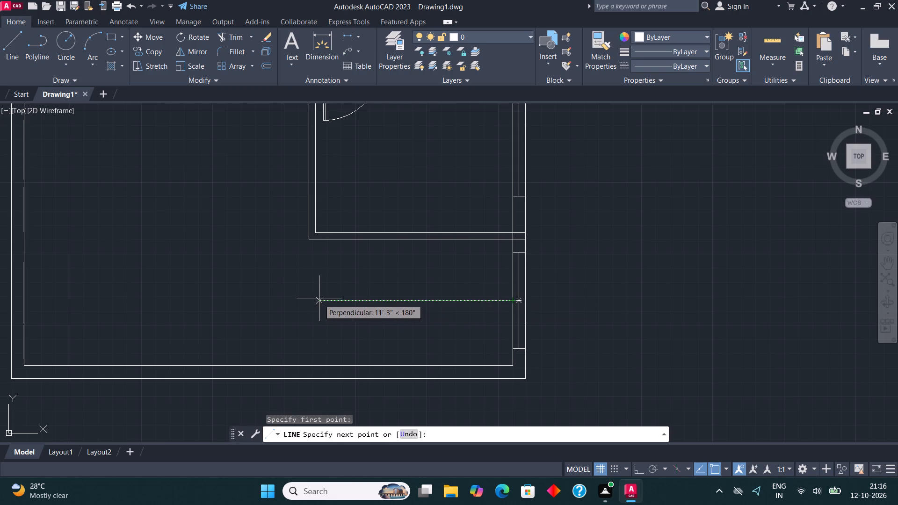
click(319, 298)
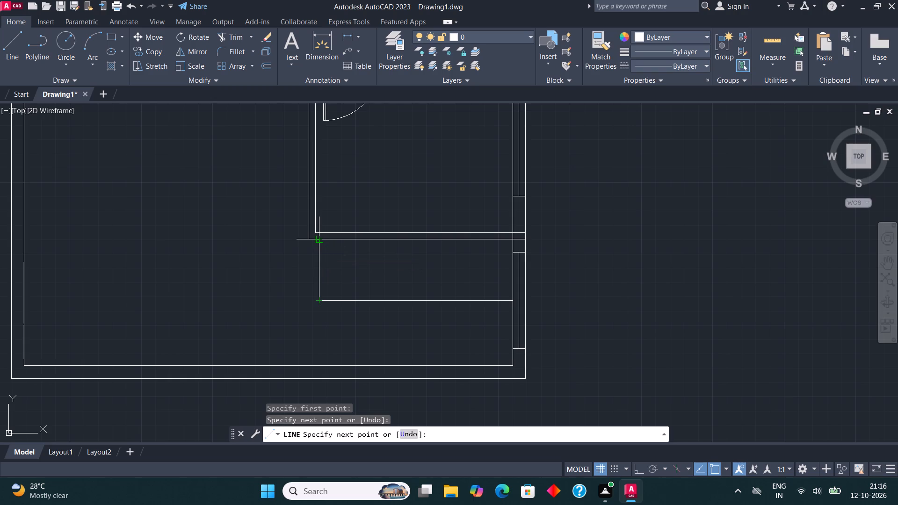
click(321, 239)
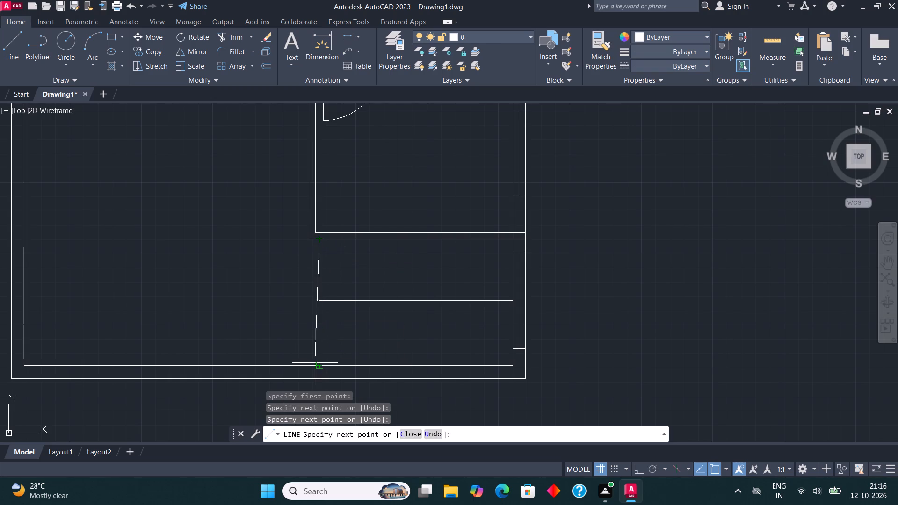
double_click(318, 365)
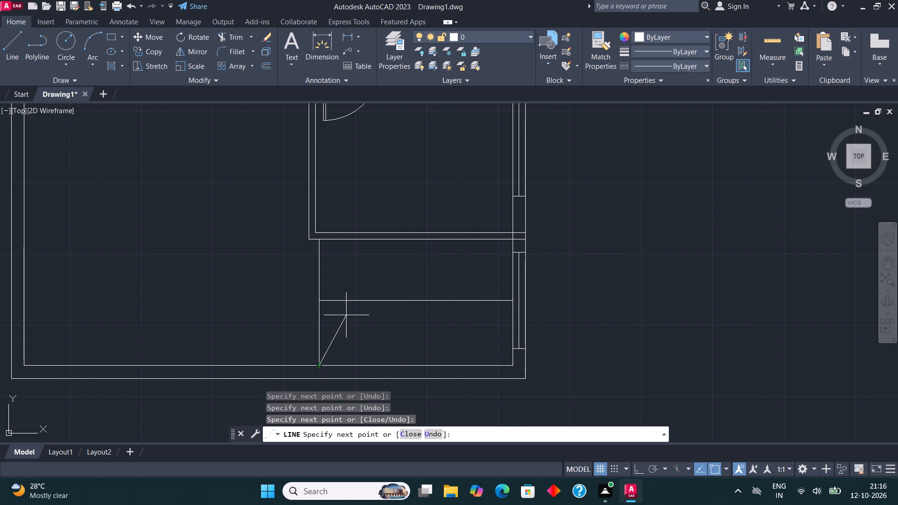
key(Escape)
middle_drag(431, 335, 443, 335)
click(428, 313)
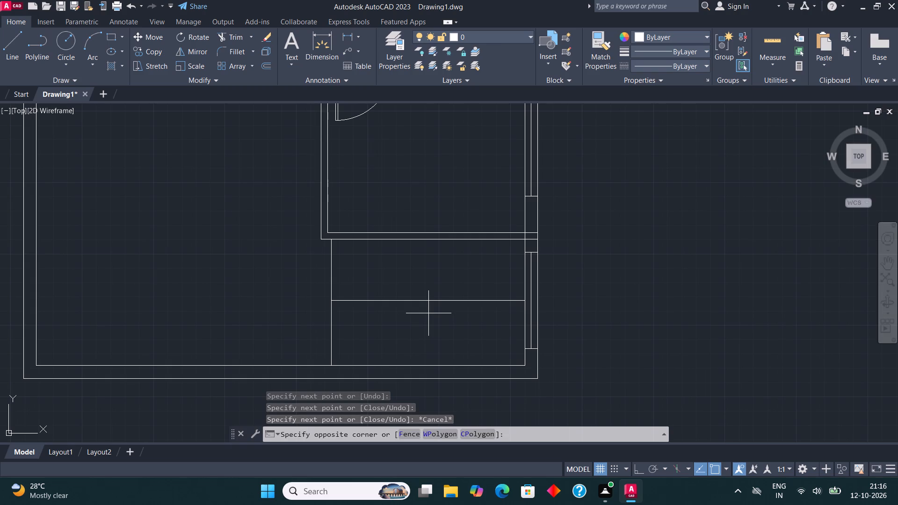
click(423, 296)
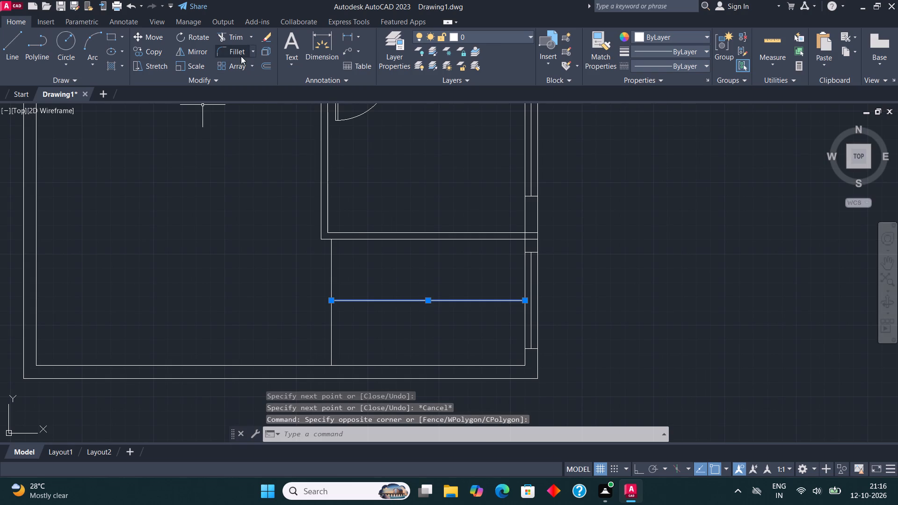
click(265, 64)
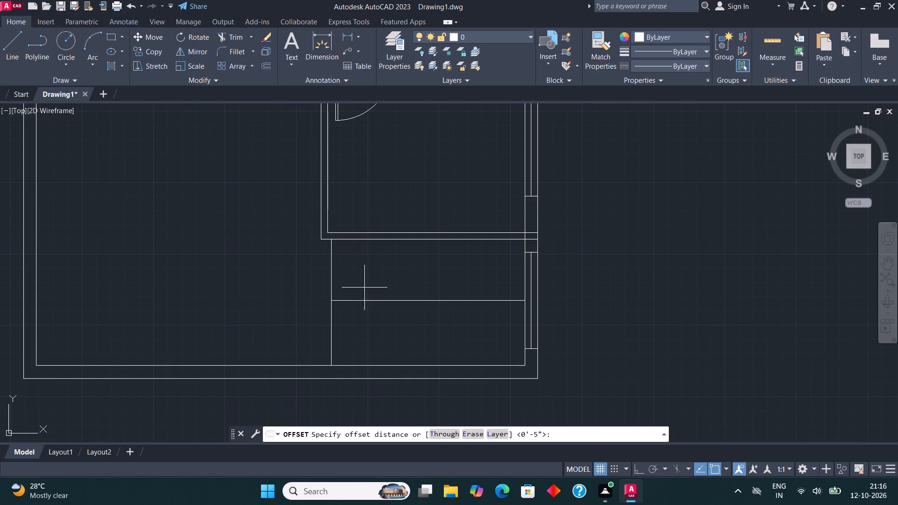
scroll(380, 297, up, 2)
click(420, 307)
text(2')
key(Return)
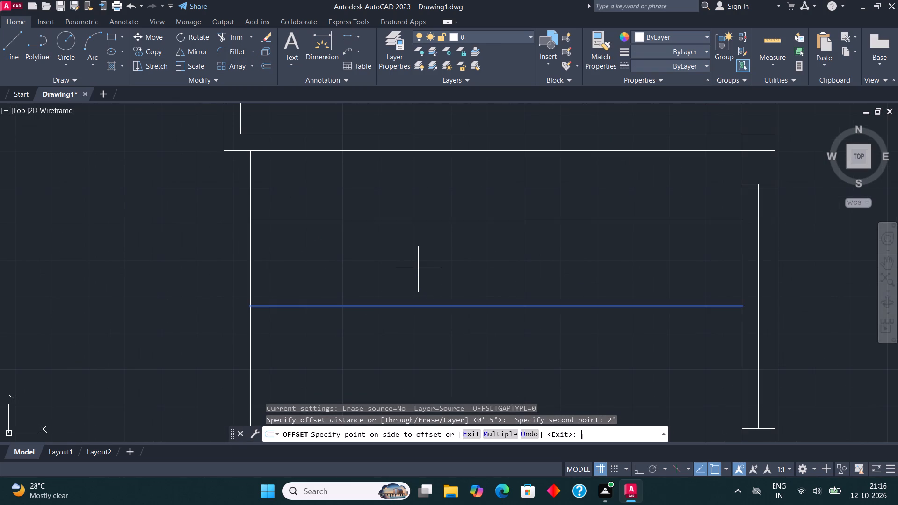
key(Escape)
Offset the horizontal line below the lower-right room by 2" to both its upper and lower sides.
click(422, 275)
click(391, 334)
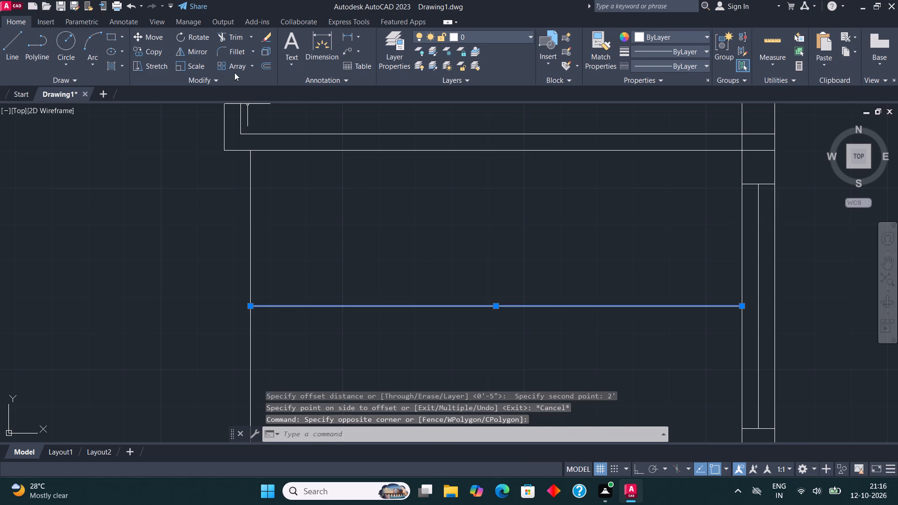
click(262, 67)
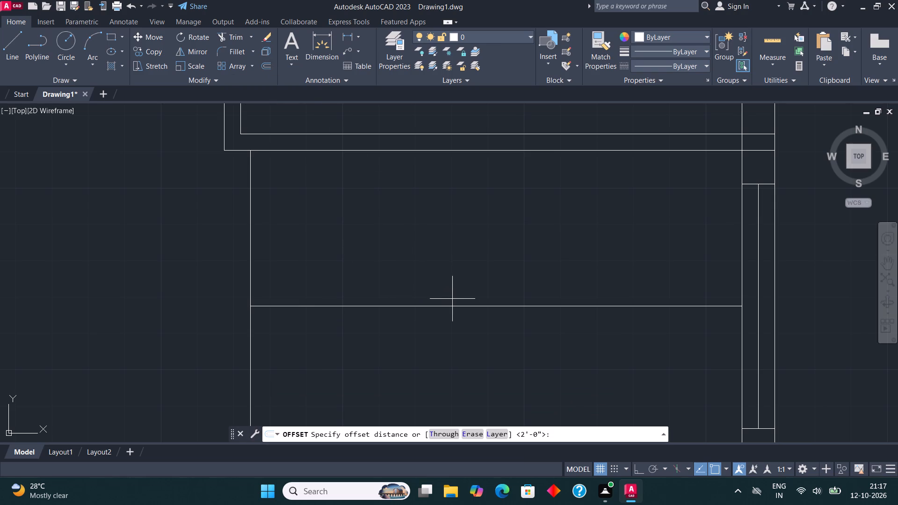
click(456, 309)
key(2)
key(shift+quotedbl)
key(Return)
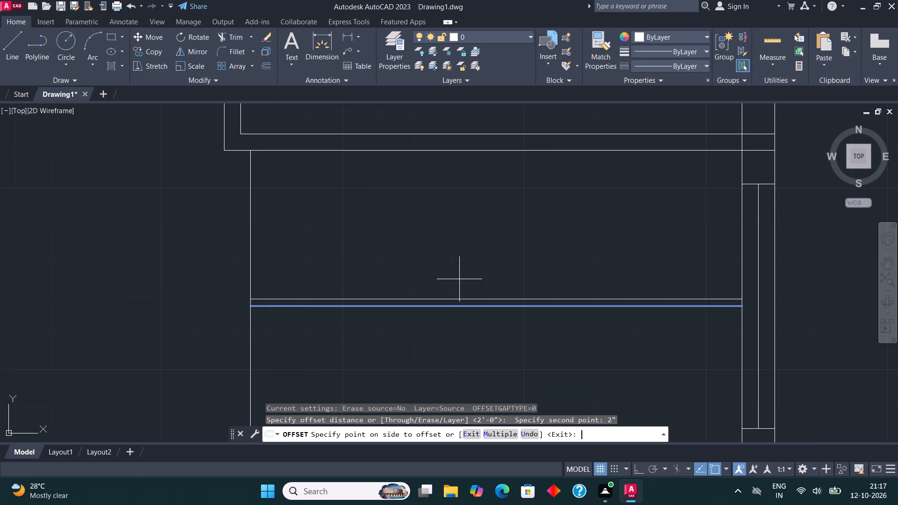
scroll(459, 279, up, 1)
click(461, 270)
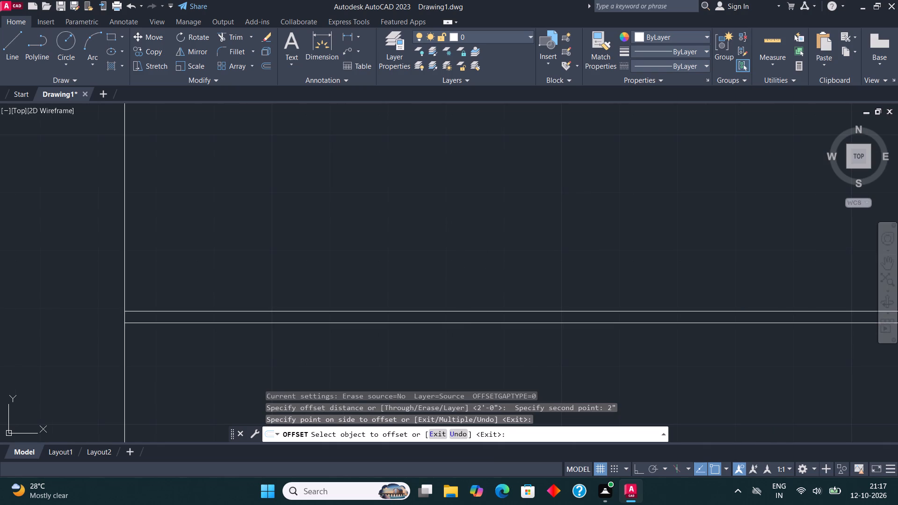
click(461, 325)
click(460, 336)
scroll(450, 313, down, 3)
key(Escape)
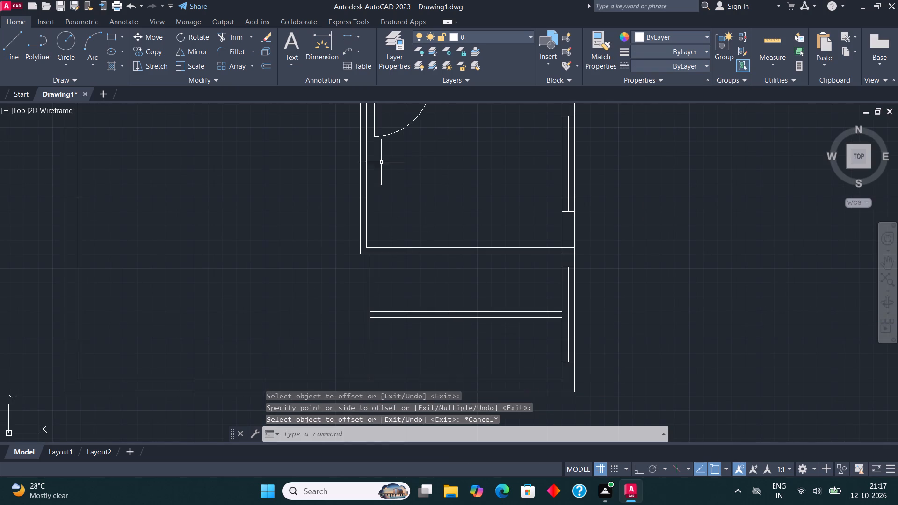
Delete the middle one of the three parallel horizontal lines below the lower-right room.
click(418, 316)
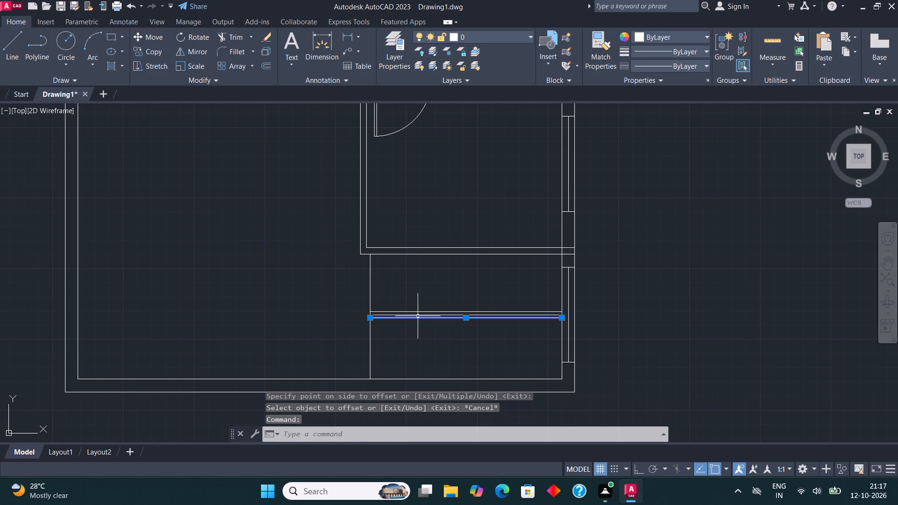
key(Escape)
click(422, 315)
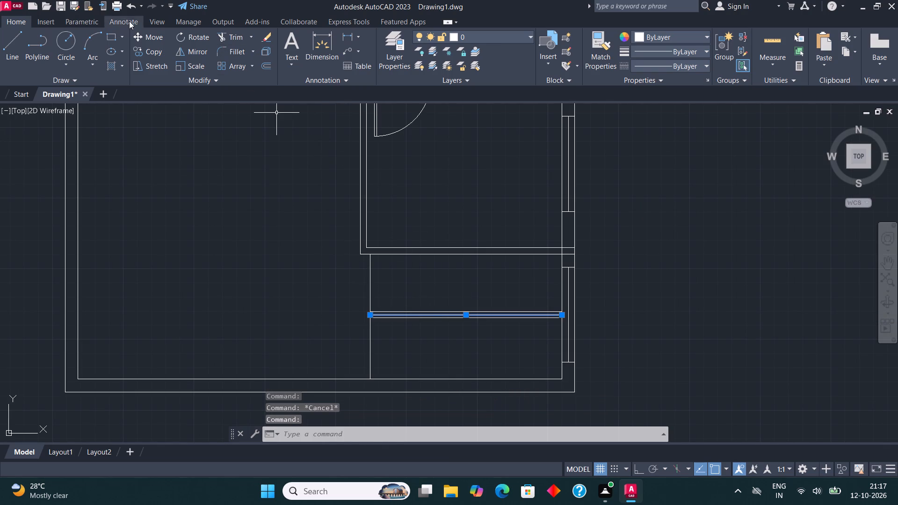
key(Delete)
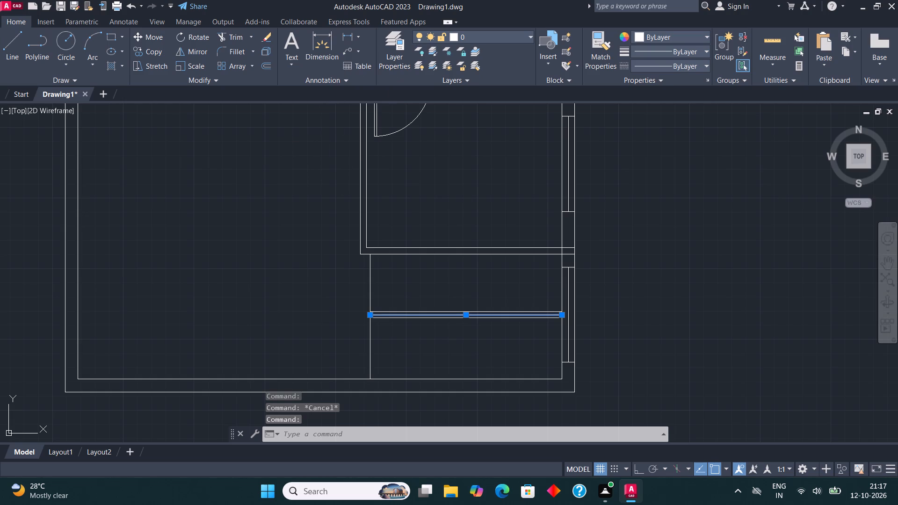
Draw a line 3' left from the inner bottom-right wall corner, continuing vertically up to the partition below the lower-right room.
click(5, 37)
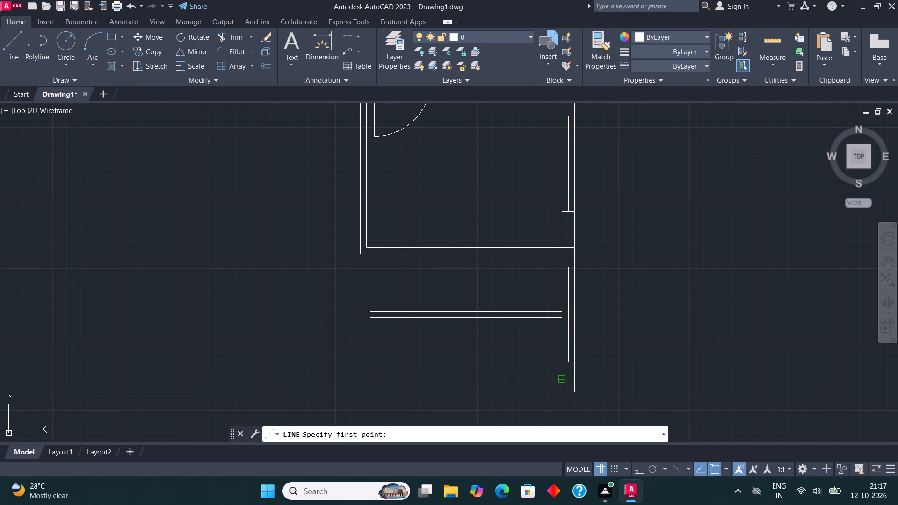
click(559, 380)
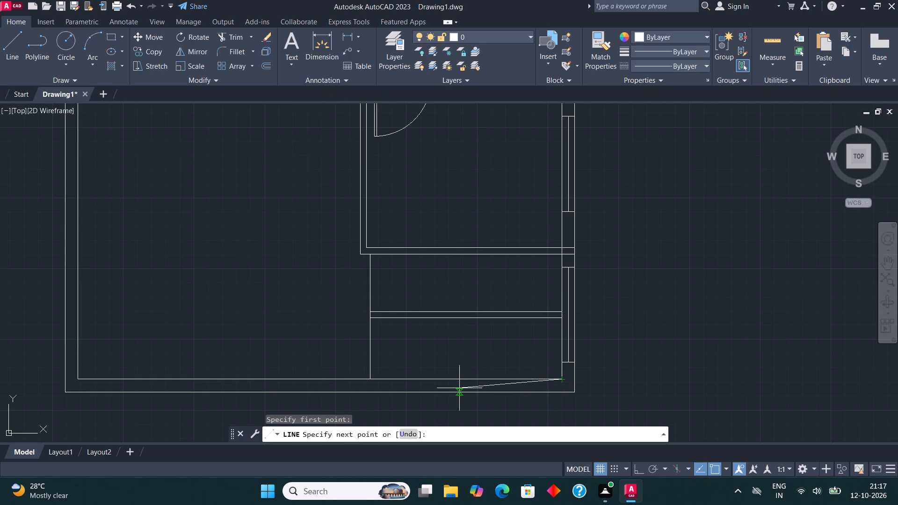
key(F8)
text(3')
key(Return)
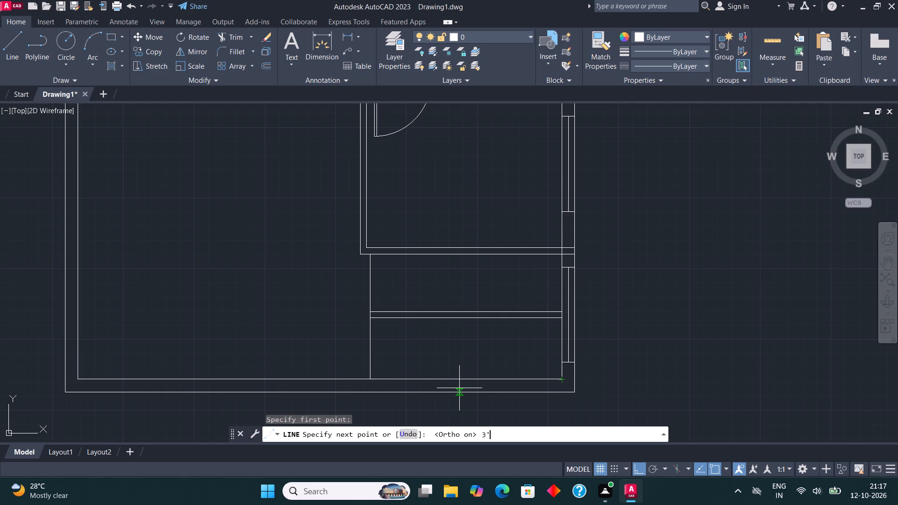
click(514, 258)
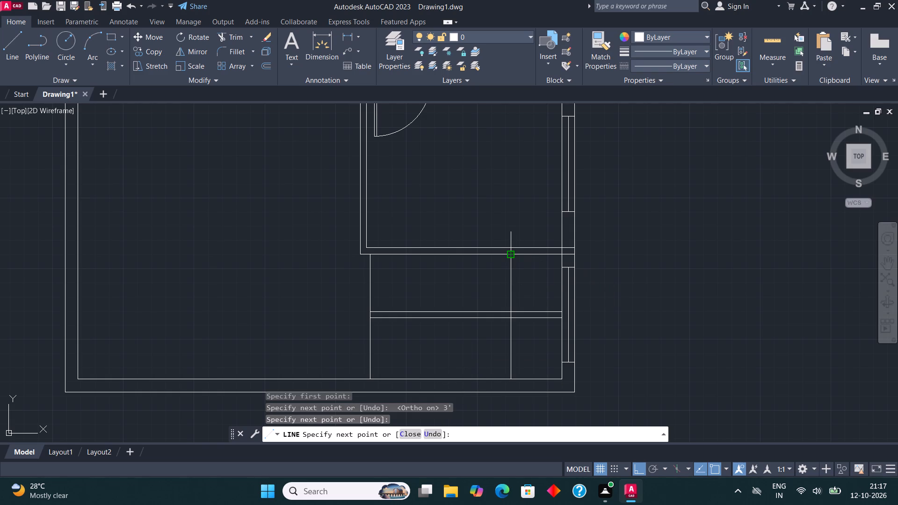
key(Escape)
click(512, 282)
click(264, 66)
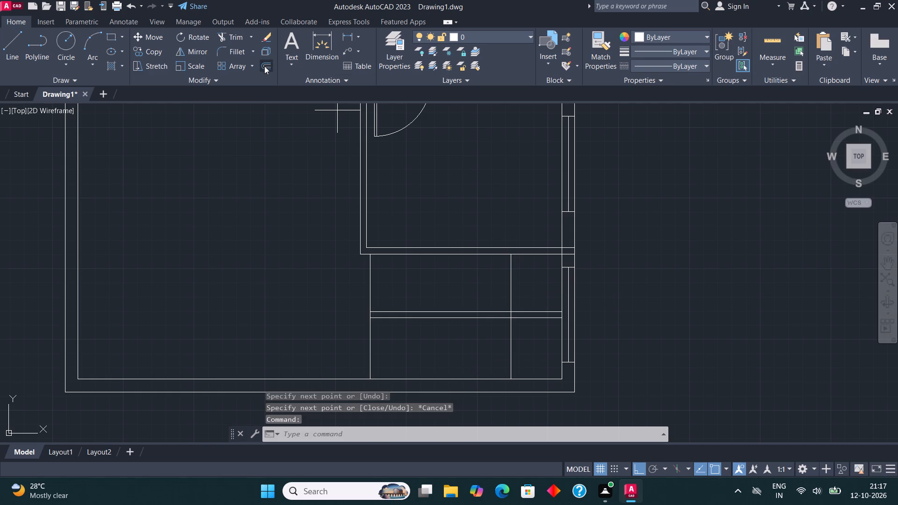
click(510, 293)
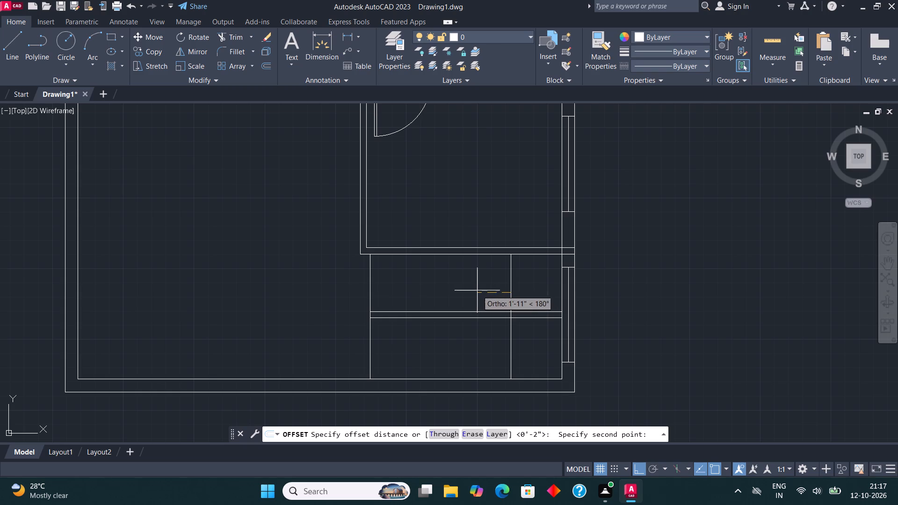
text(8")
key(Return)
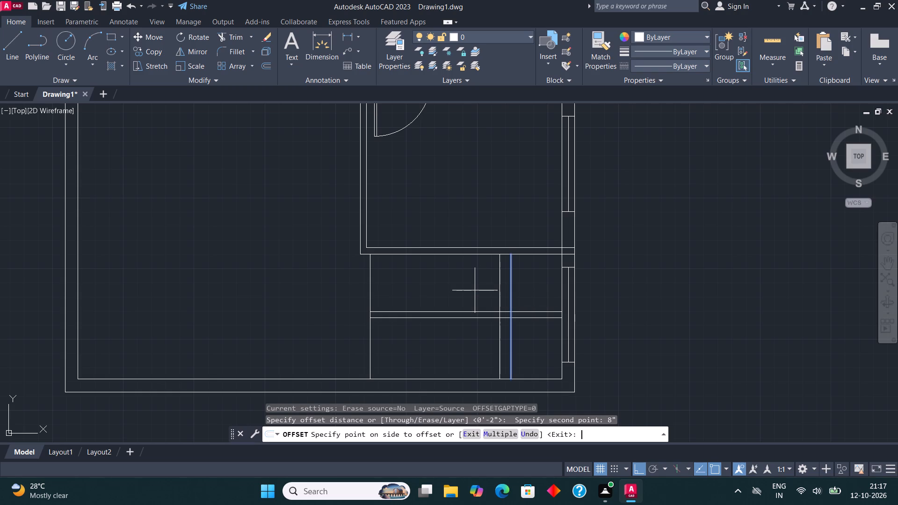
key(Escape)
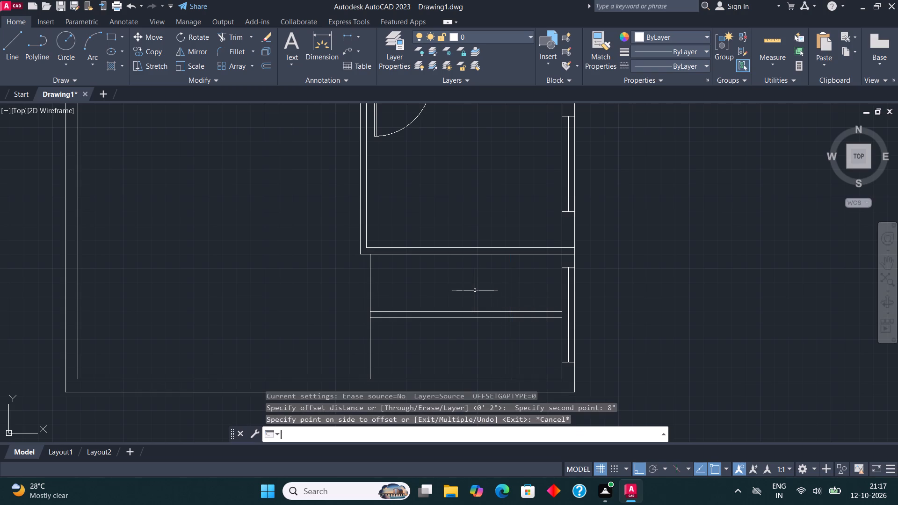
Offset the new vertical line leftward three times at 10" spacing to start the stair treads.
click(517, 296)
click(493, 290)
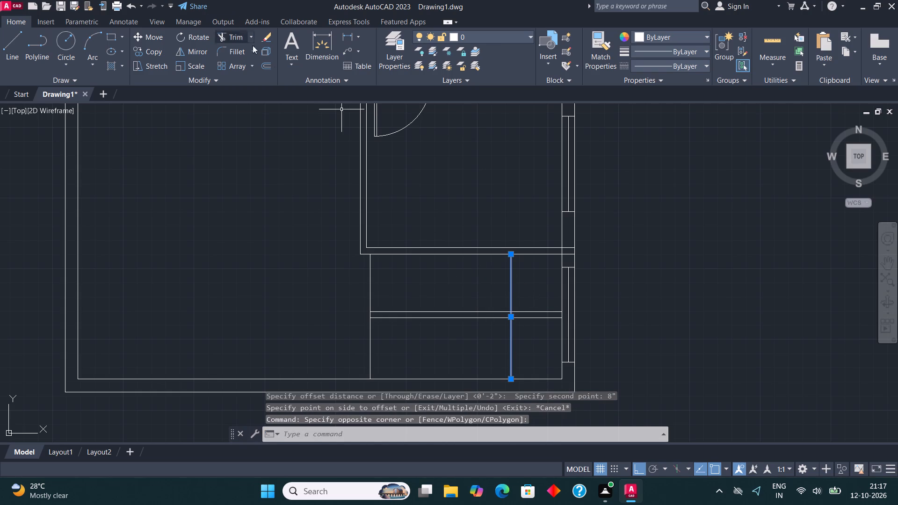
click(262, 67)
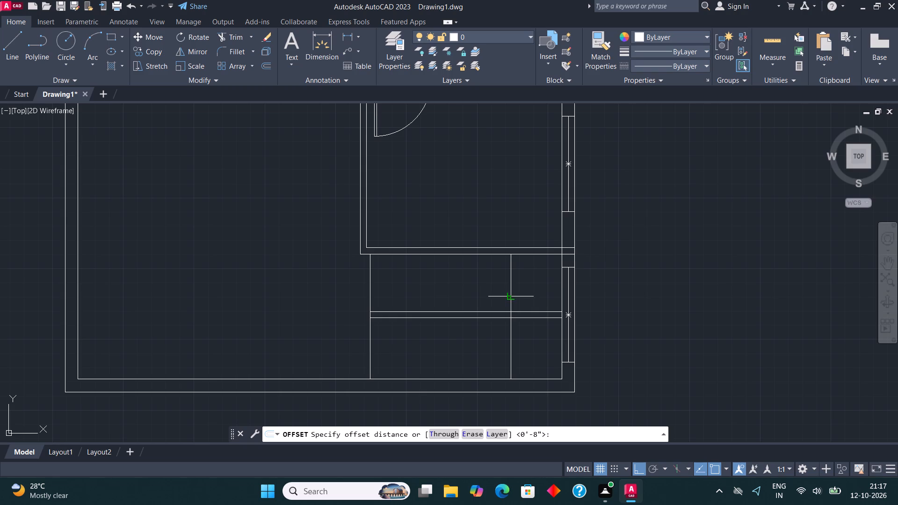
click(510, 296)
text(10")
key(Return)
click(468, 298)
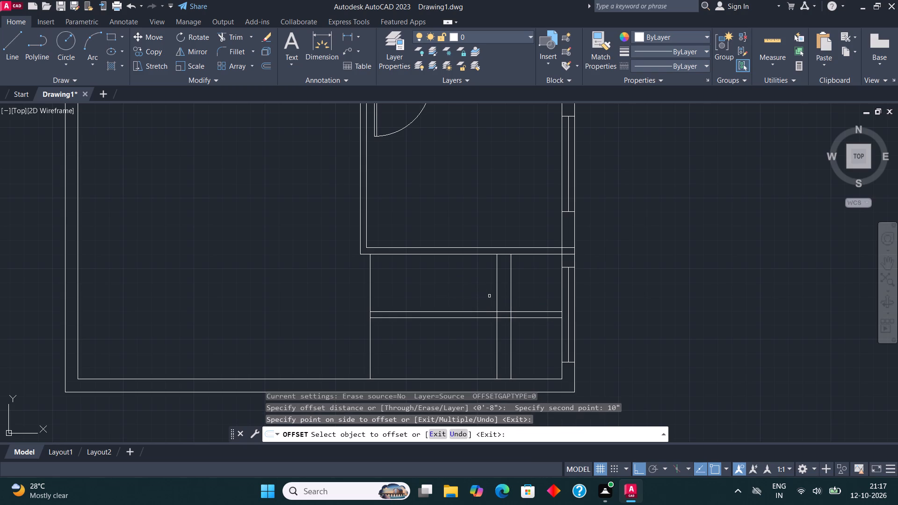
click(497, 300)
click(471, 293)
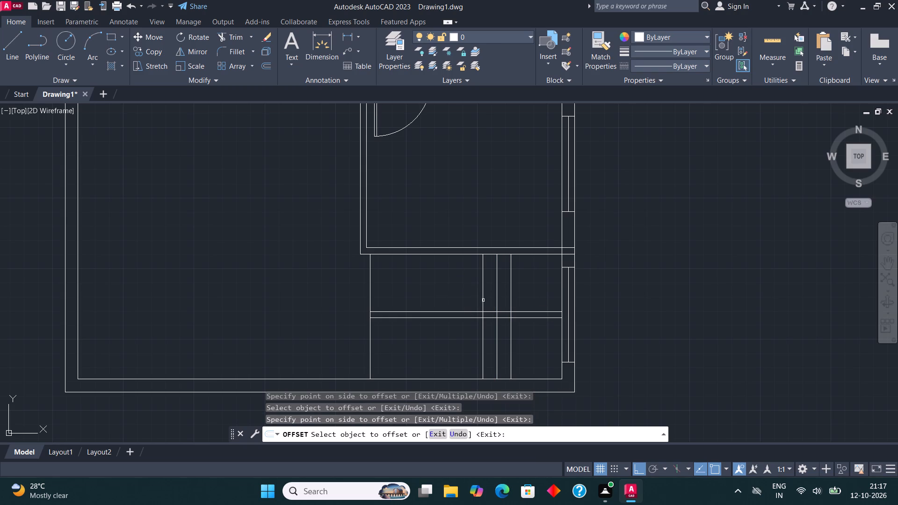
click(483, 300)
click(469, 285)
click(469, 285)
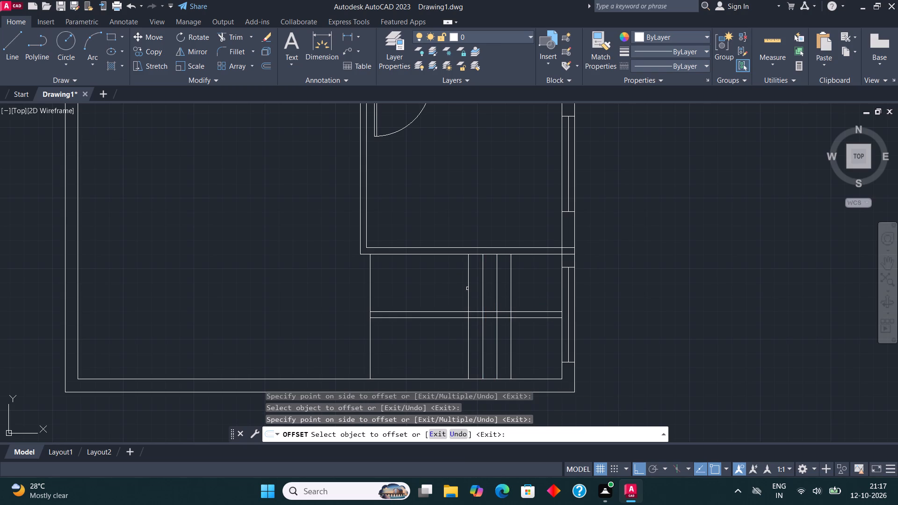
Offset five more stair treads leftward at the same 10" spacing, each from the last tread drawn.
click(467, 289)
click(437, 292)
click(455, 301)
click(421, 295)
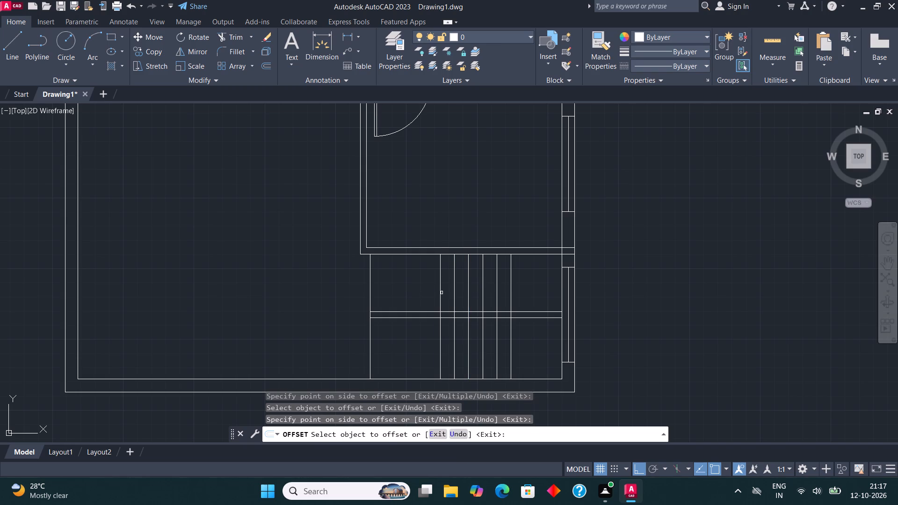
click(442, 293)
click(409, 288)
click(427, 302)
click(407, 286)
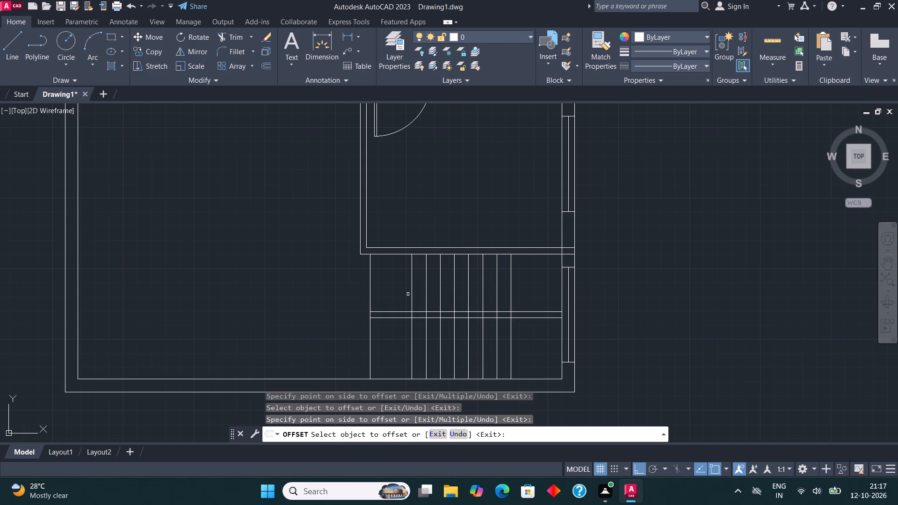
click(412, 294)
click(398, 283)
key(Escape)
Draw a U-shaped stair direction line about 7'-4" right through the upper flight, about 3'-8" down, and back to the lower flight's middle tread.
click(9, 40)
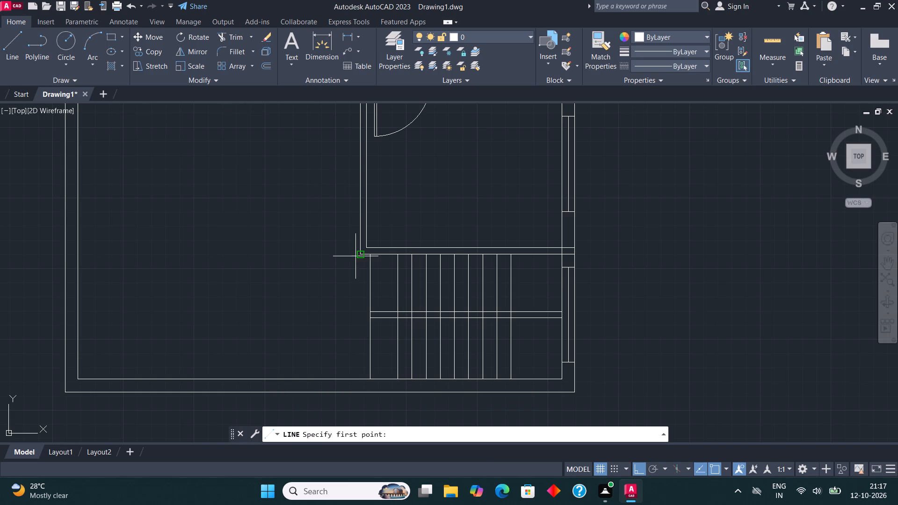
click(411, 285)
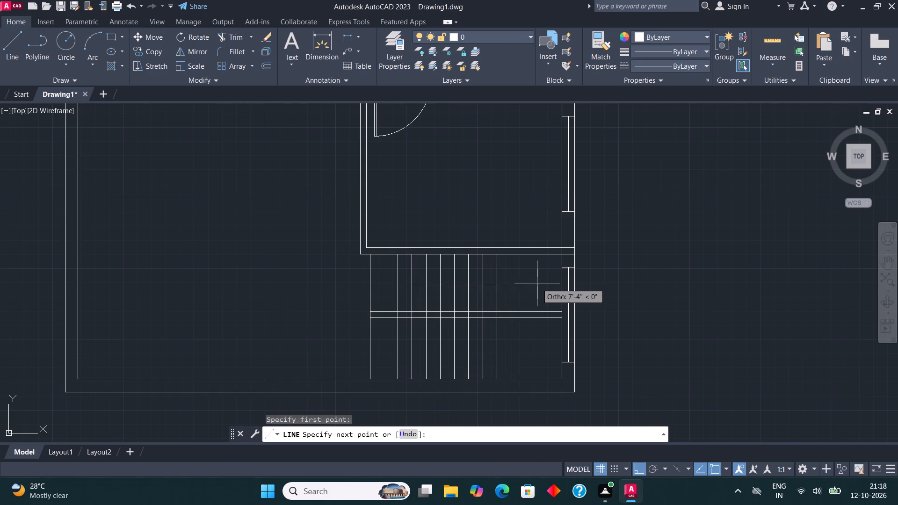
click(537, 283)
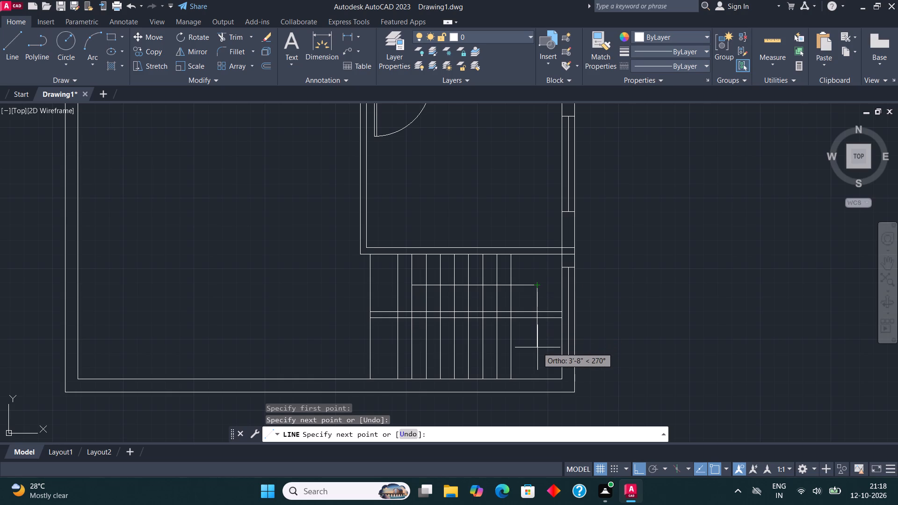
click(537, 347)
click(457, 346)
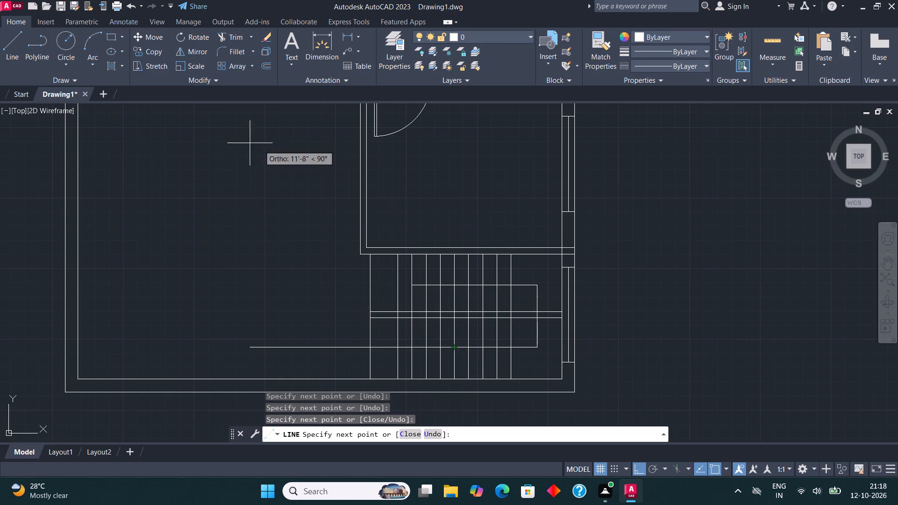
Draw a slanted arrowhead line from the lower end of the stair direction line down to the adjacent tread on its right.
click(16, 44)
scroll(479, 373, up, 3)
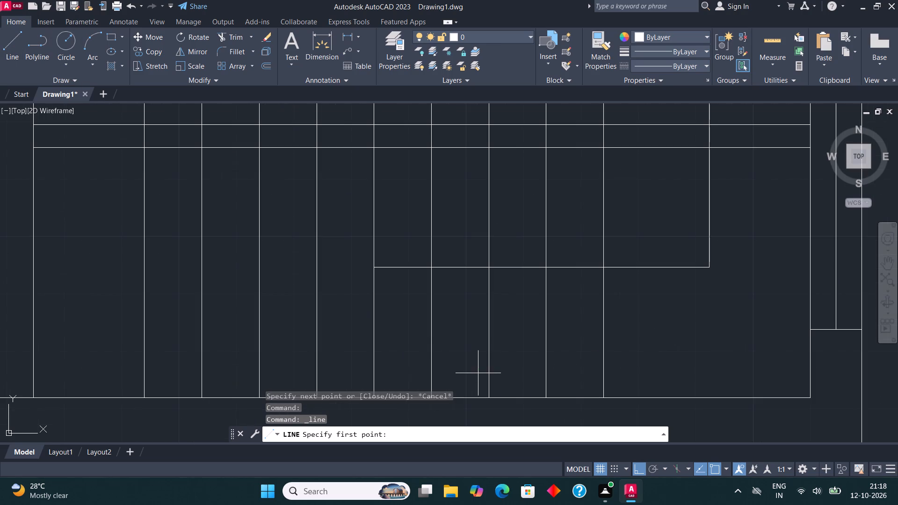
click(376, 270)
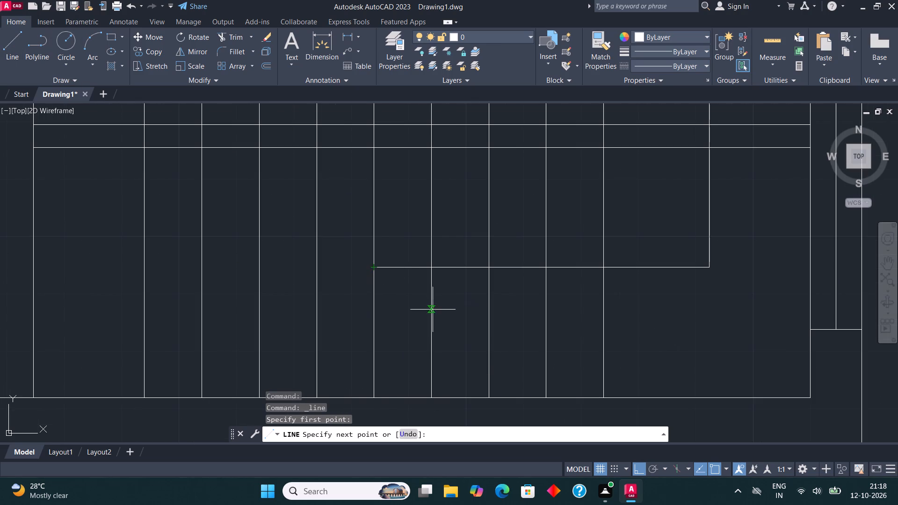
click(432, 310)
key(Escape)
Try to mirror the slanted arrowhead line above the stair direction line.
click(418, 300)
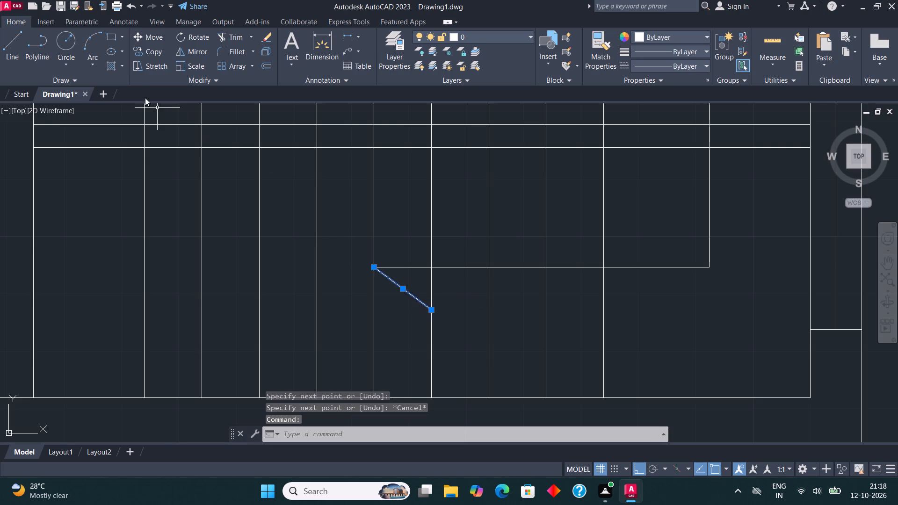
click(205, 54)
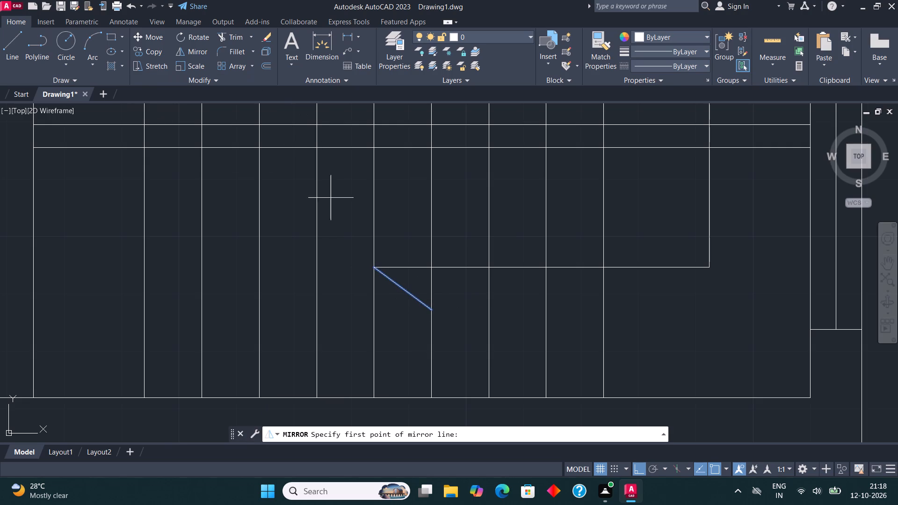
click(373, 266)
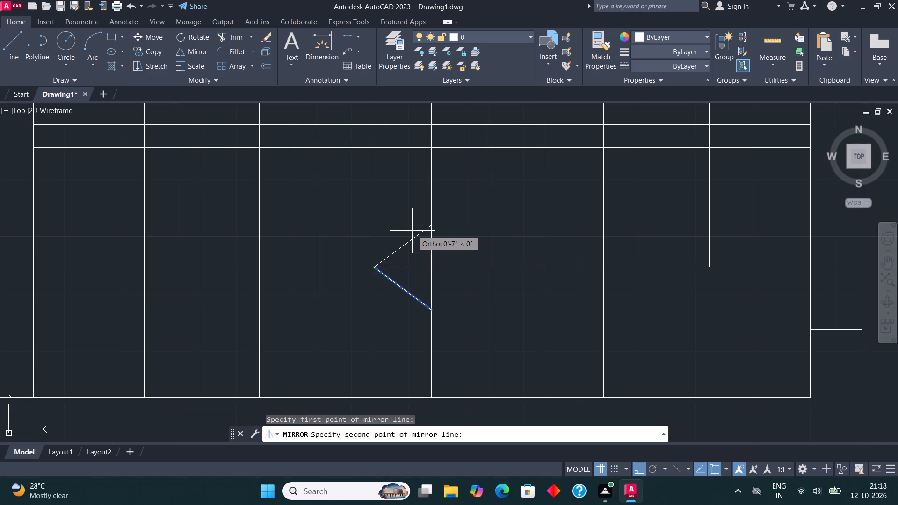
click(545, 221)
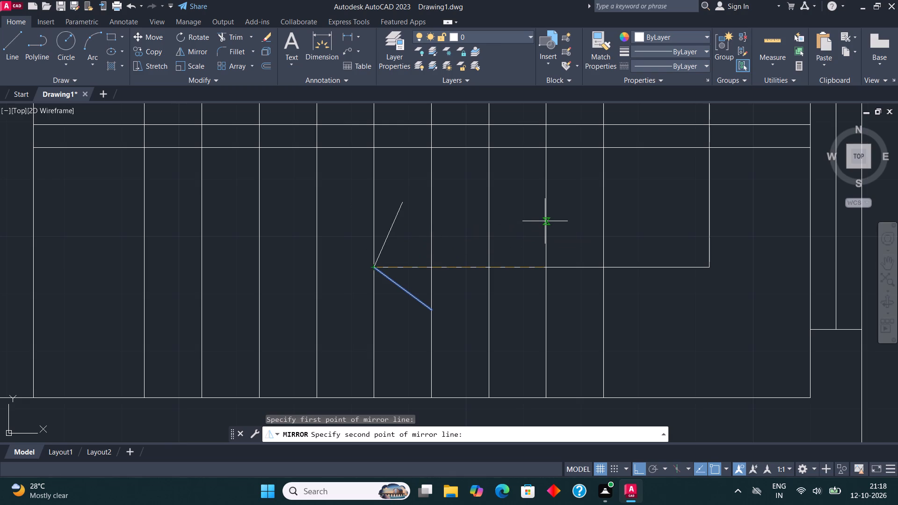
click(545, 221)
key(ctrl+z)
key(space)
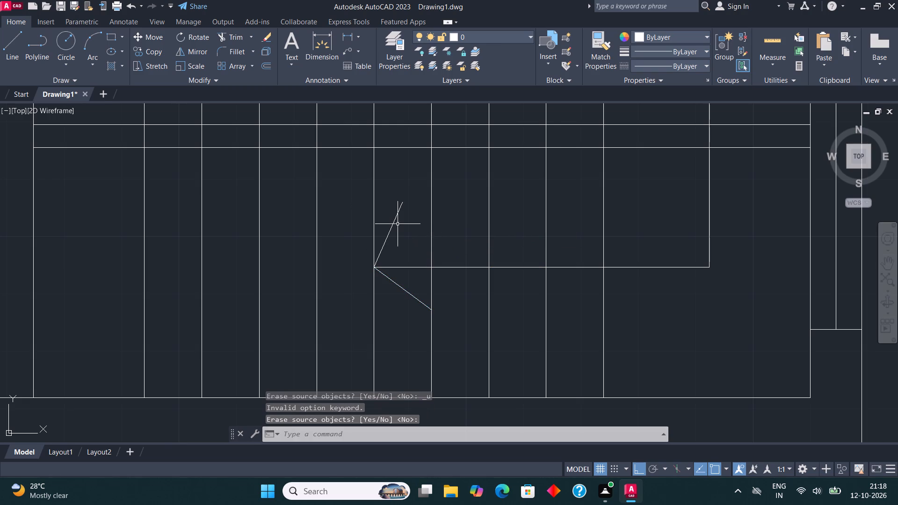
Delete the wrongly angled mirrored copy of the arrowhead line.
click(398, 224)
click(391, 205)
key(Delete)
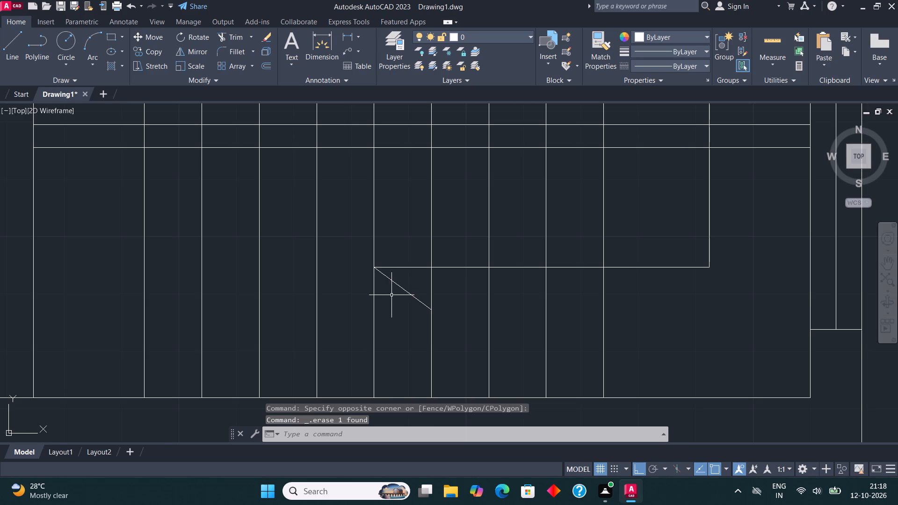
Mirror the slanted arrowhead line across the horizontal stair direction line, keeping the original.
click(396, 283)
click(200, 51)
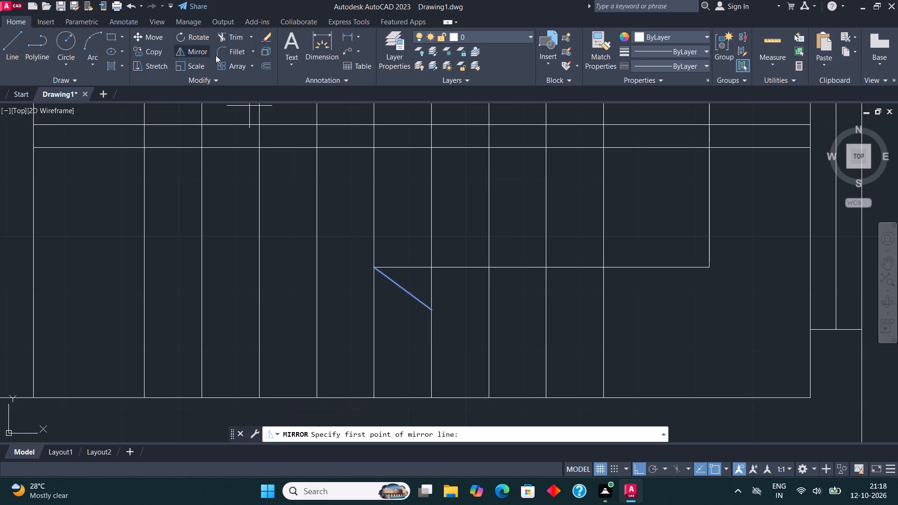
click(377, 268)
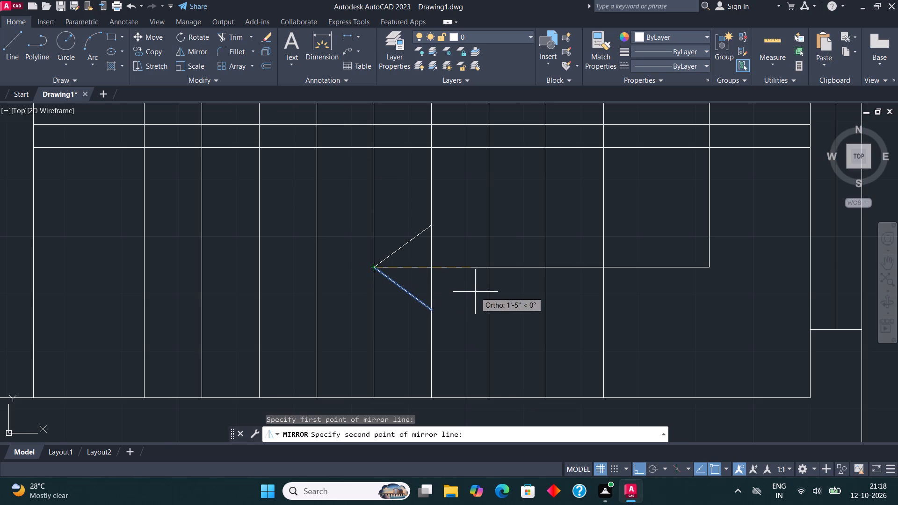
click(649, 293)
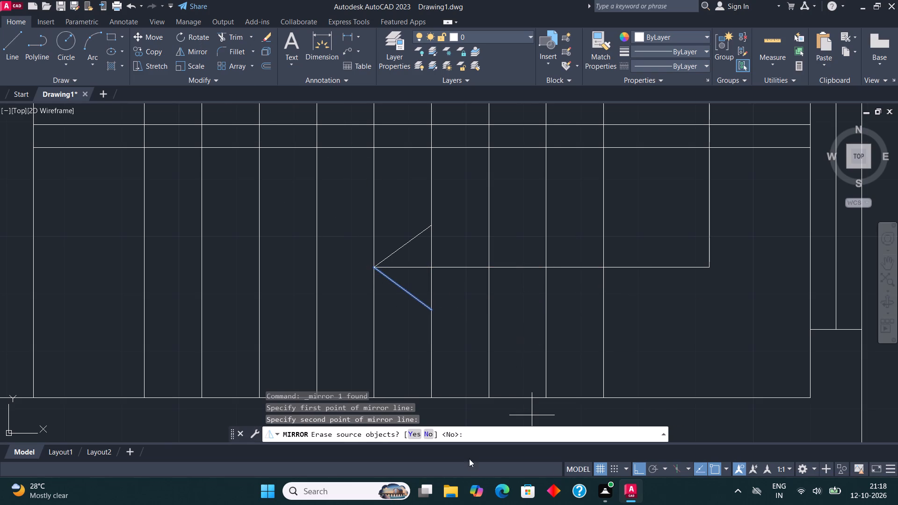
click(432, 430)
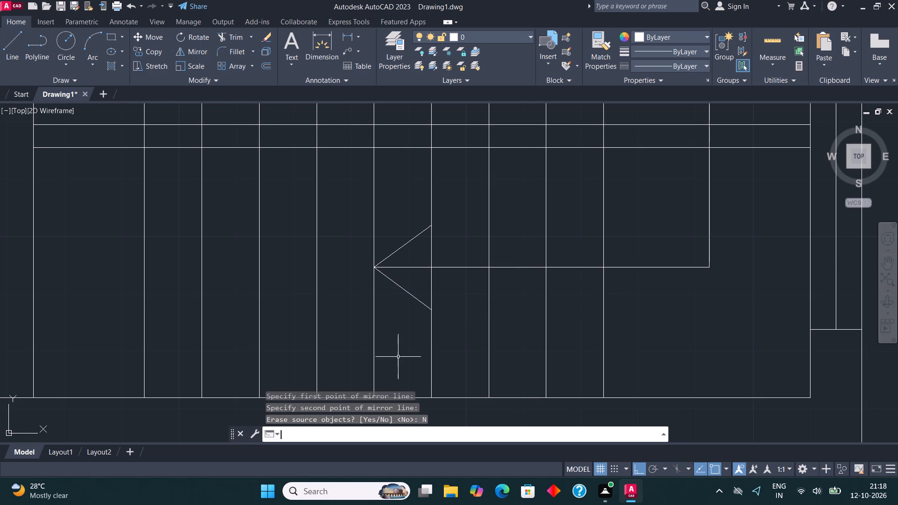
Fill both halves of the stair direction arrowhead with a SOLID hatch.
key(h)
key(Return)
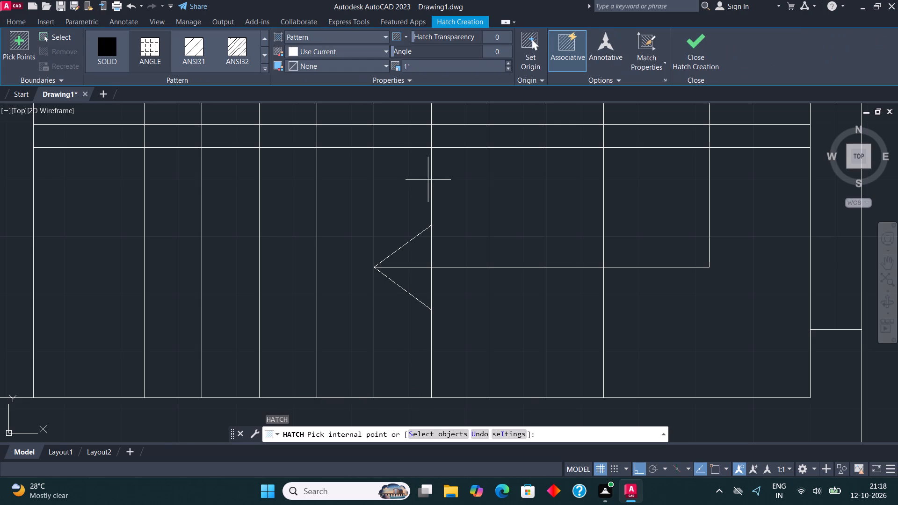
click(98, 50)
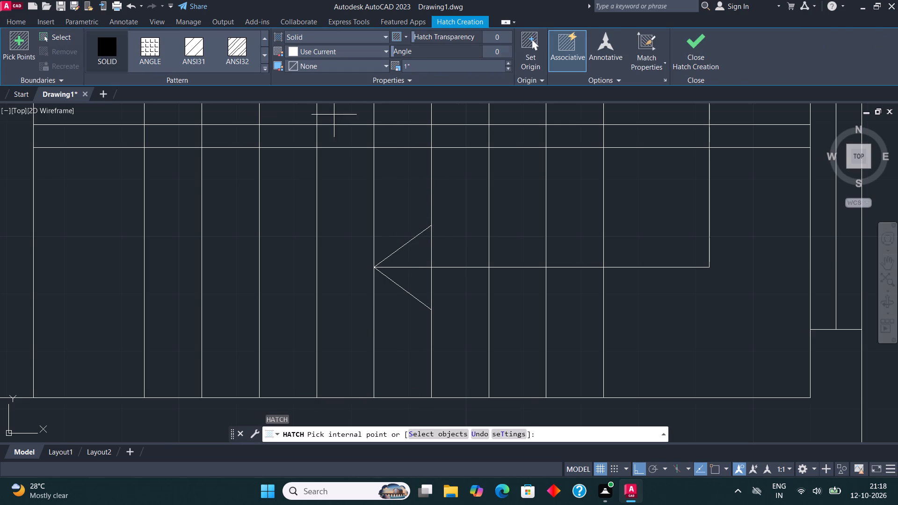
click(403, 258)
click(407, 274)
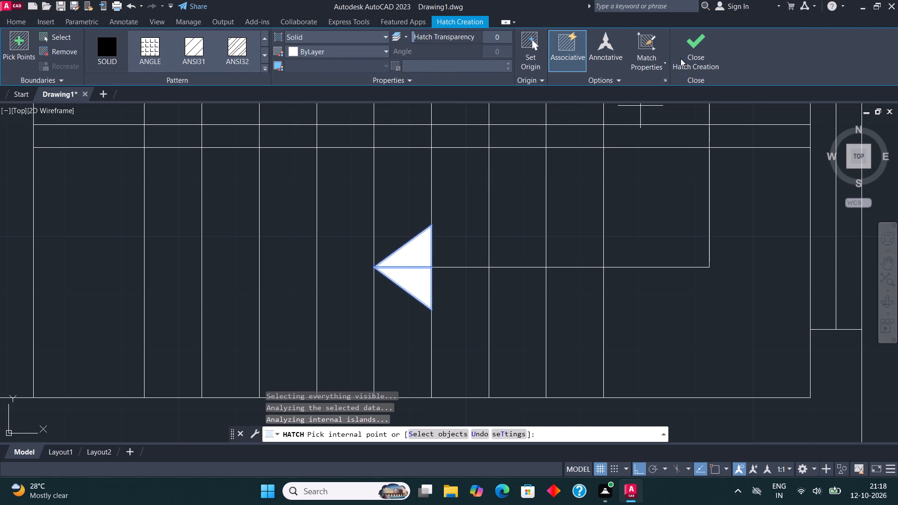
click(681, 58)
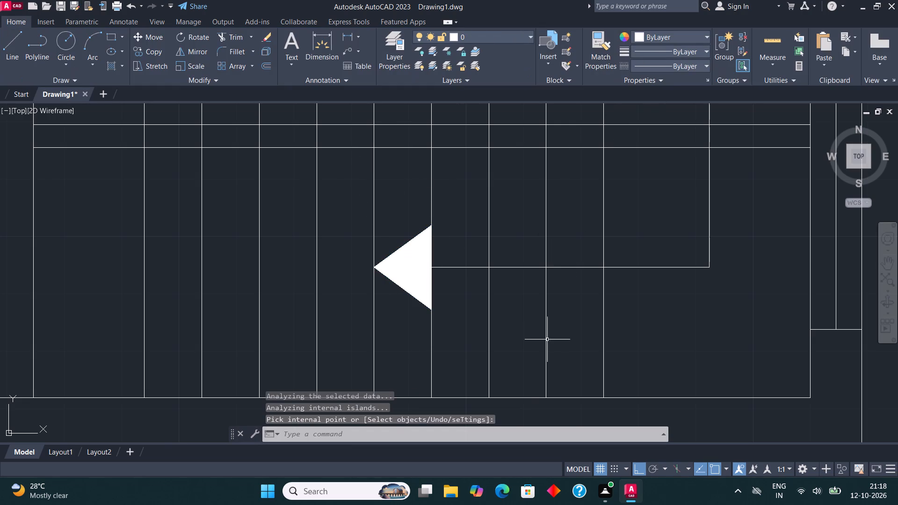
Draw an upright bed rectangle against the upper wall of the room above the staircase, between the door and the outer wall.
scroll(547, 339, down, 1)
scroll(396, 267, down, 2)
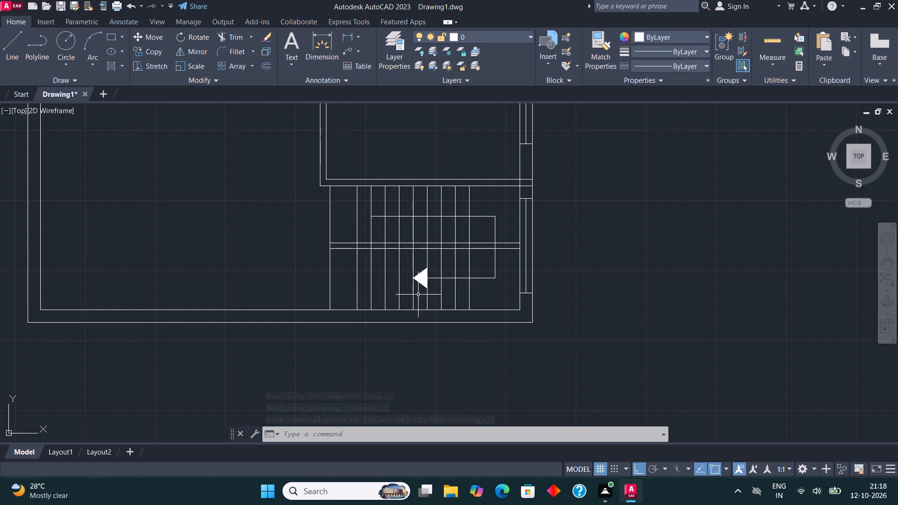
middle_drag(481, 233, 509, 366)
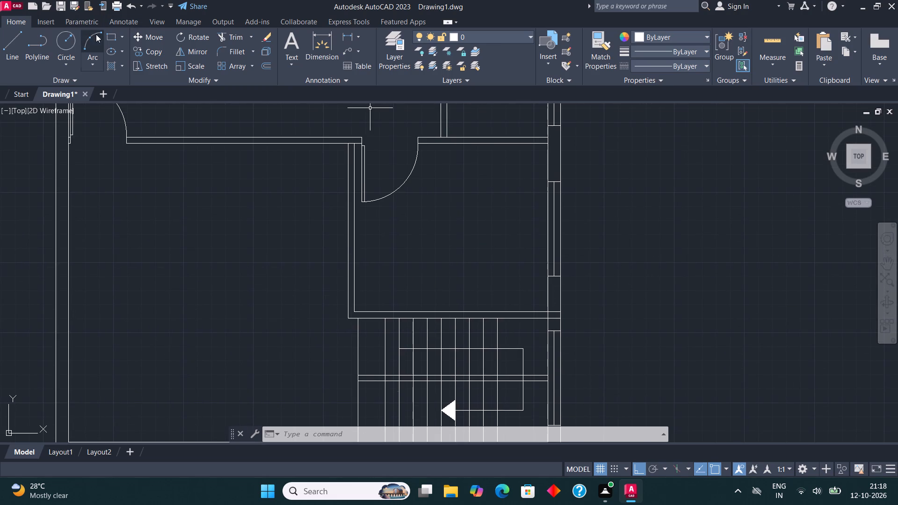
click(110, 34)
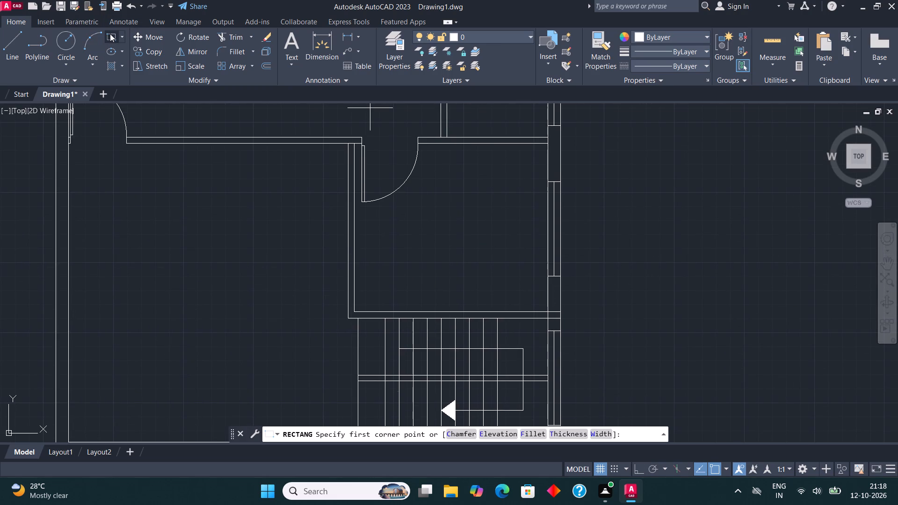
scroll(517, 149, up, 2)
middle_drag(517, 201, 517, 223)
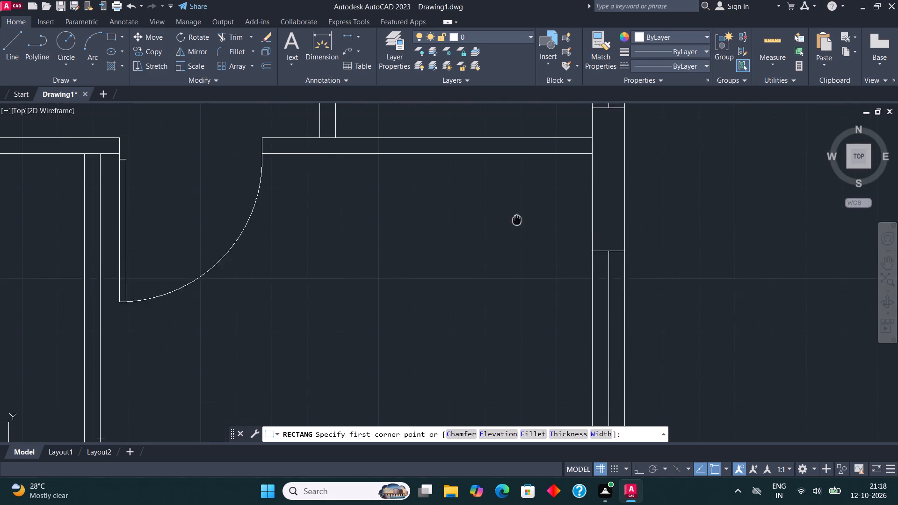
middle_drag(517, 223, 518, 227)
click(513, 165)
scroll(429, 306, down, 1)
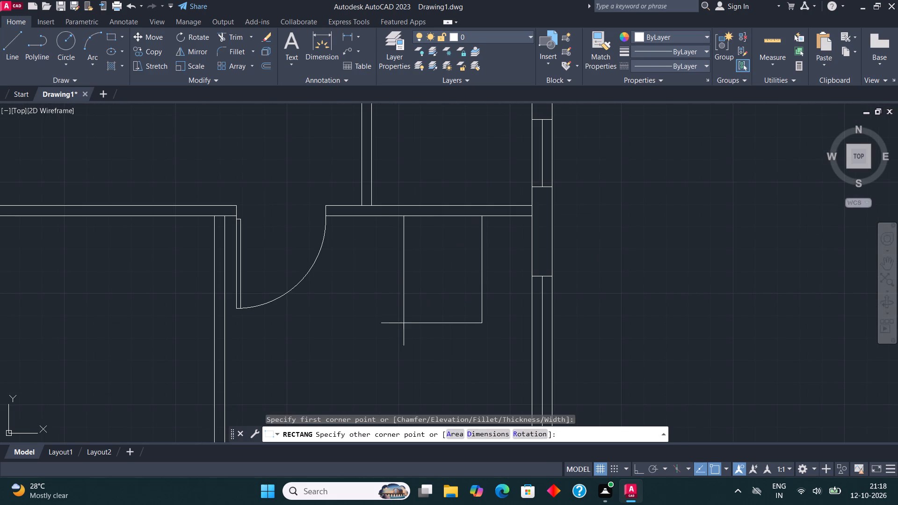
click(383, 361)
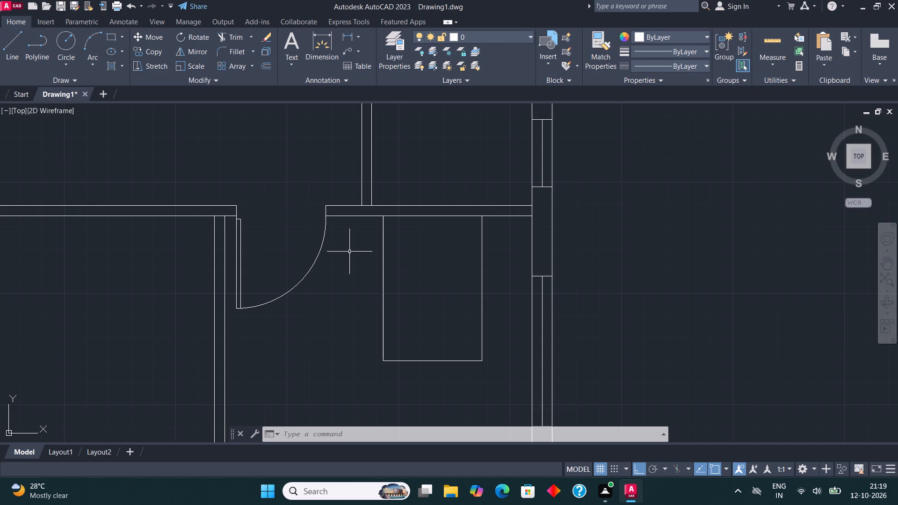
Draw a small bedside table rectangle from the bed's upper-right corner, against the wall.
click(111, 36)
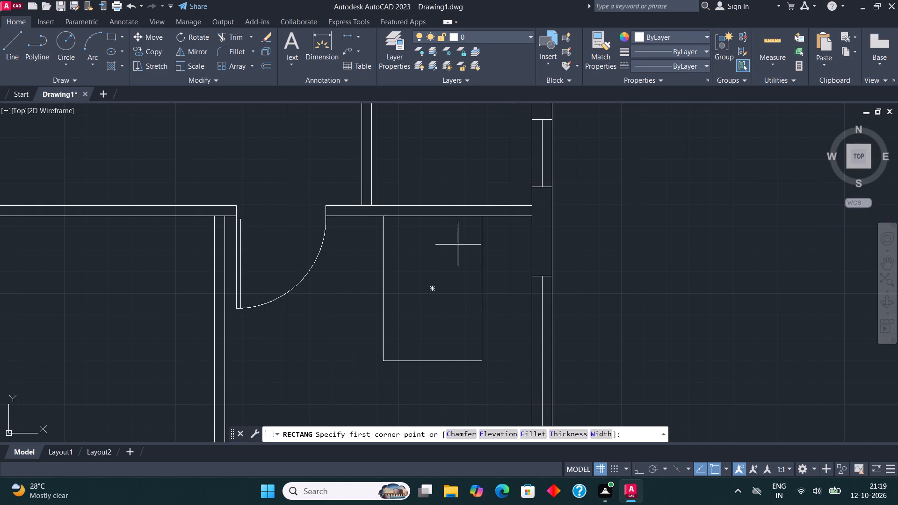
scroll(458, 244, up, 1)
click(497, 200)
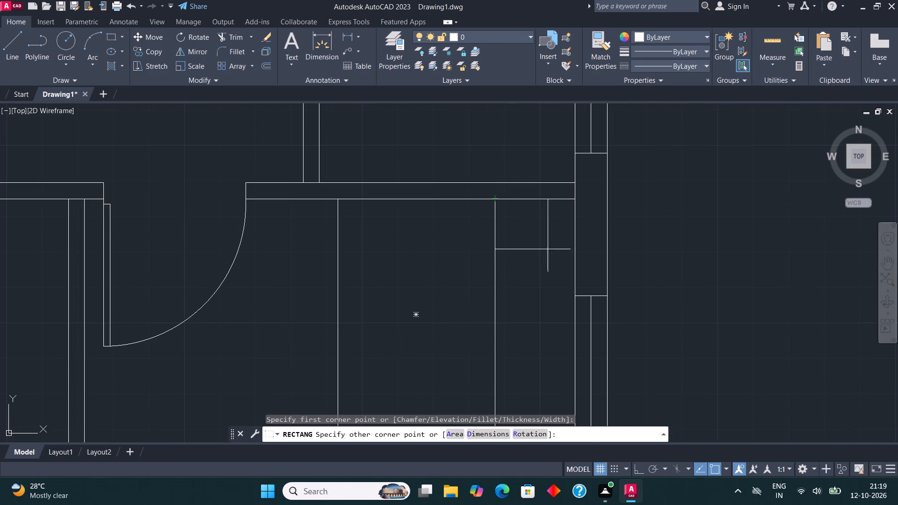
click(551, 251)
Copy the bedside table to the bed's left side, with its upper-right corner on the bed's upper-left corner.
click(548, 250)
click(153, 44)
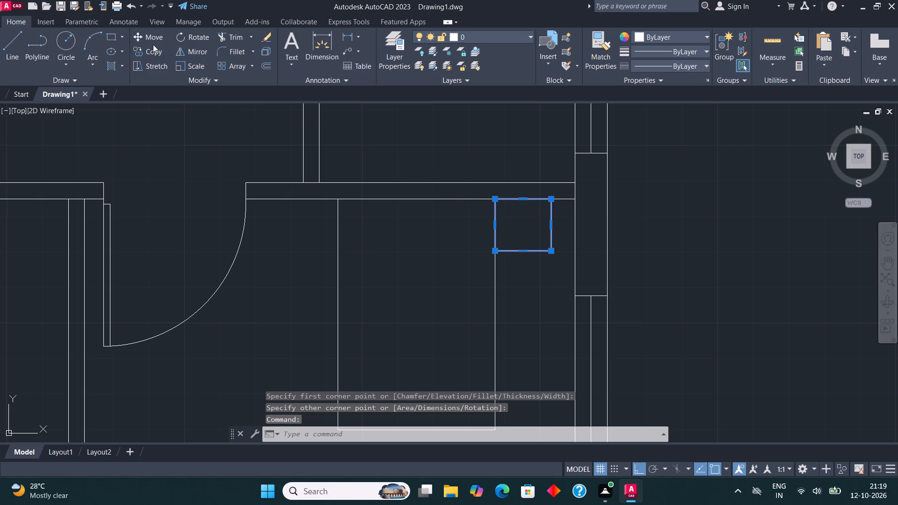
click(155, 52)
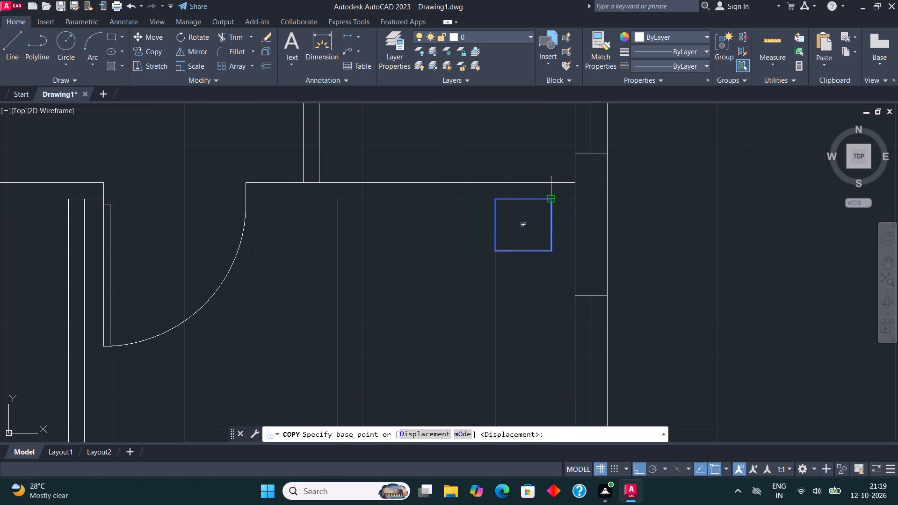
click(554, 200)
click(338, 202)
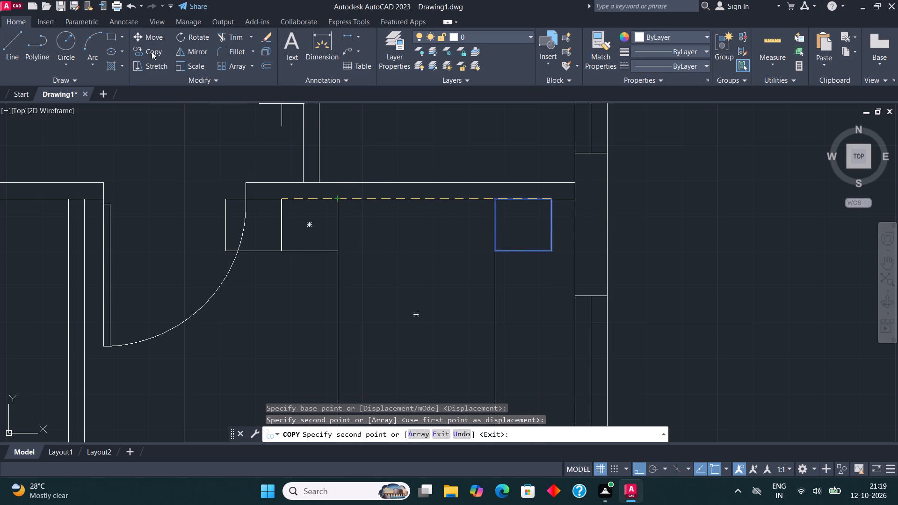
Draw a small horizontal pillow rectangle inside the upper-left part of the bed.
click(107, 36)
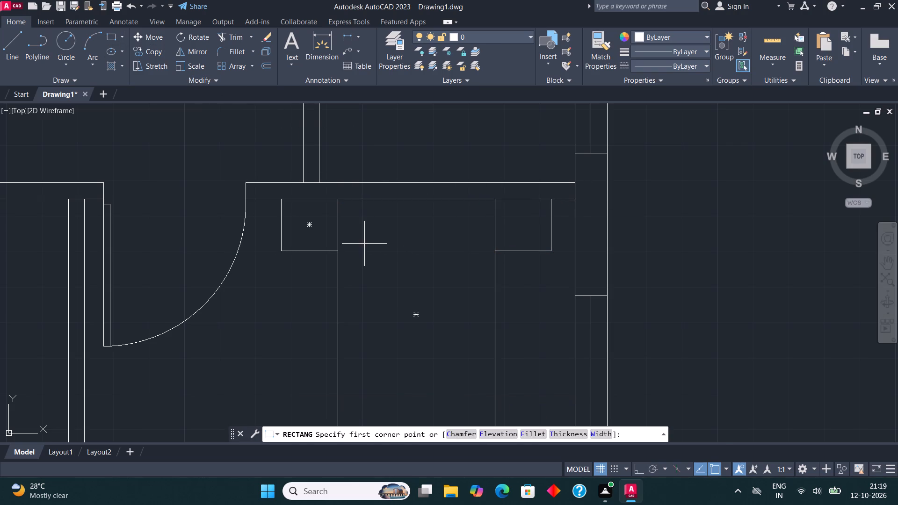
scroll(362, 242, up, 1)
click(343, 225)
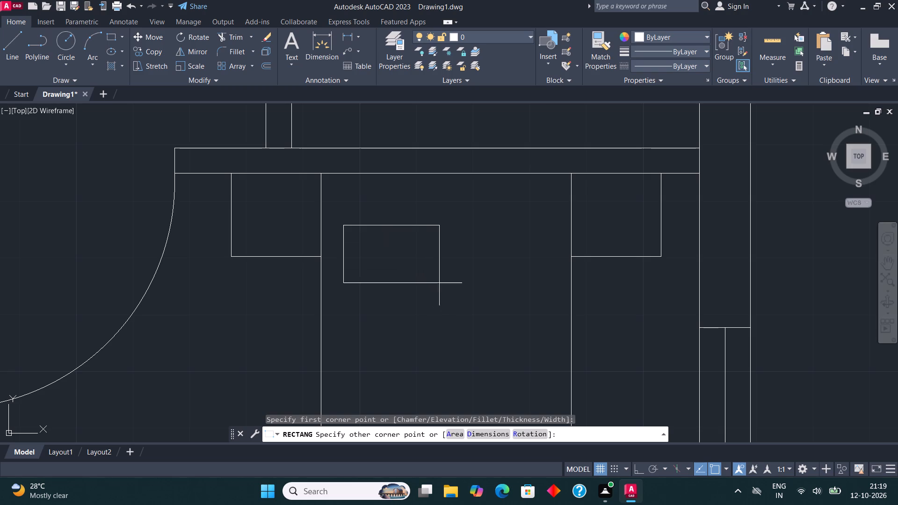
click(442, 273)
Copy the pillow rectangle horizontally about 1'-7" to the right, within the bed.
click(397, 220)
click(388, 241)
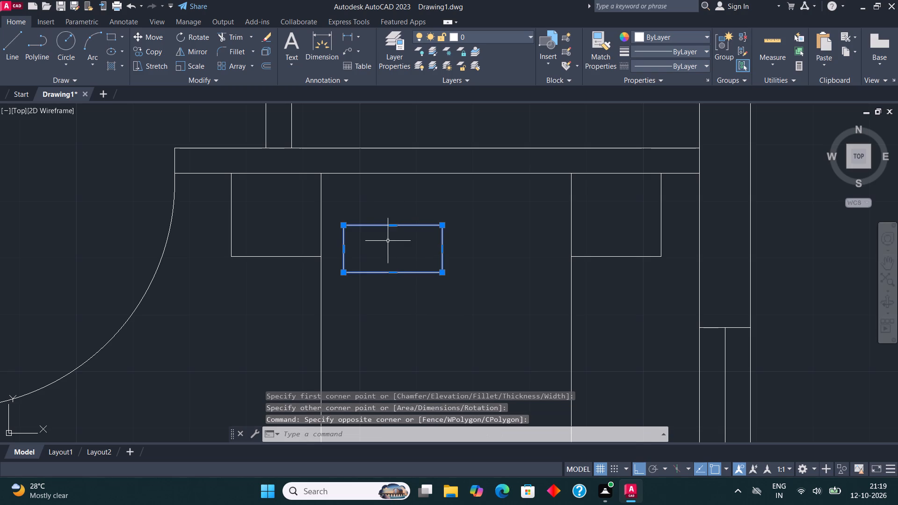
click(154, 47)
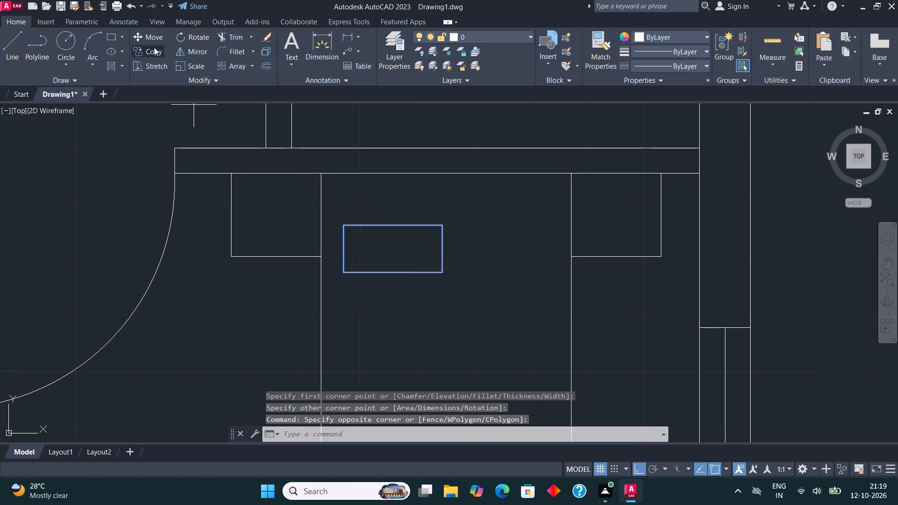
click(386, 246)
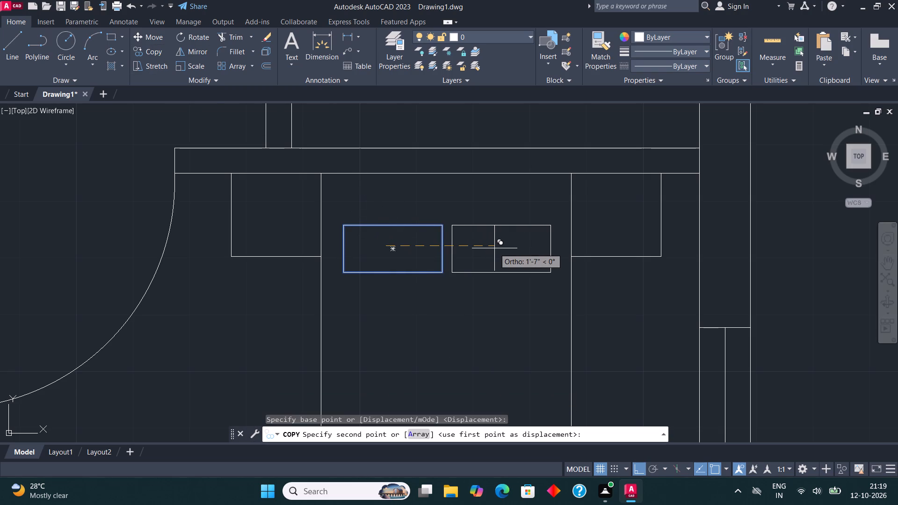
click(493, 248)
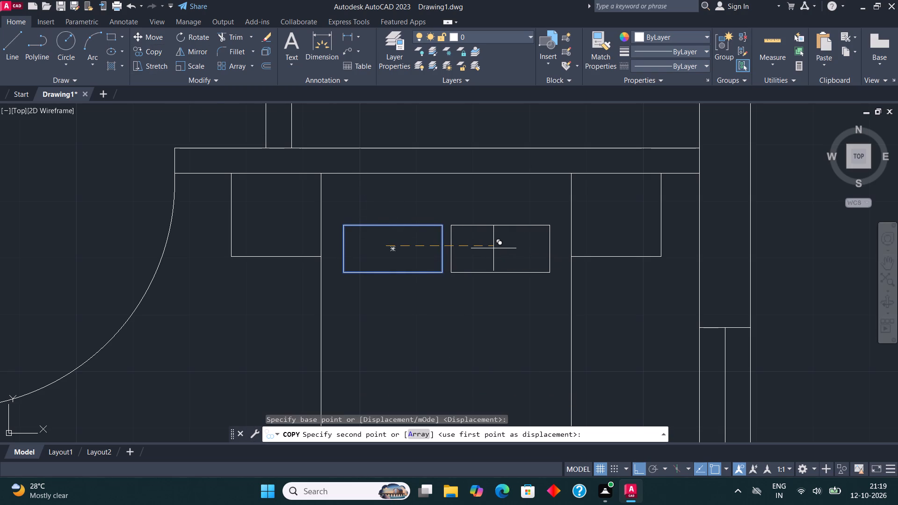
key(Escape)
Draw the blanket edge below the pillows from the bed's left side, with a folded corner about 6" deep at the right side.
scroll(471, 224, down, 2)
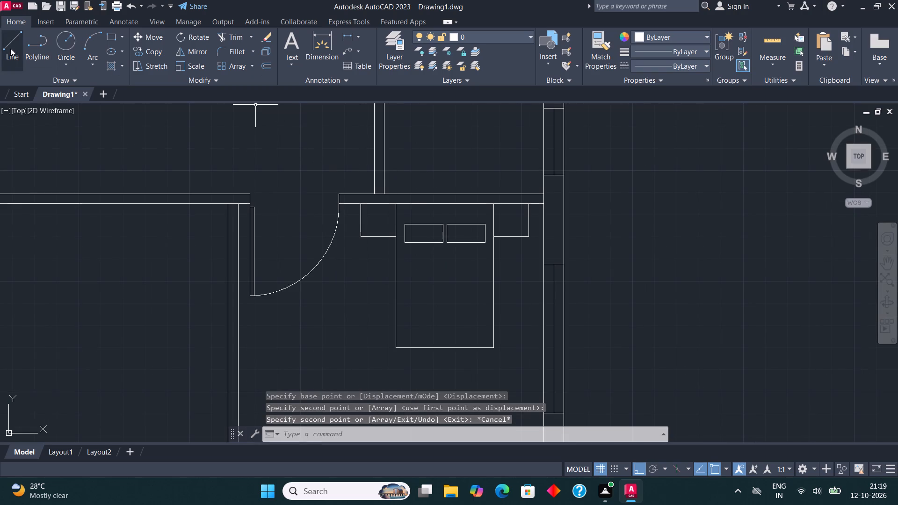
click(9, 45)
scroll(413, 278, up, 1)
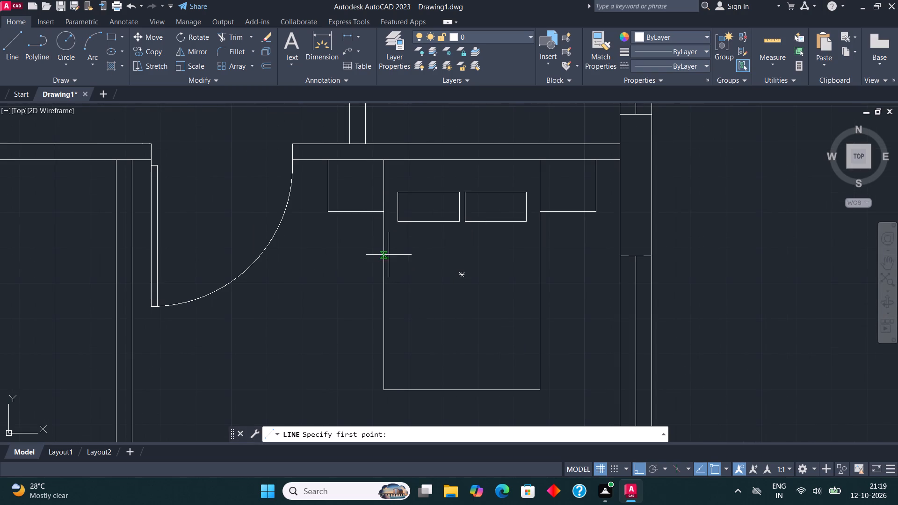
click(385, 255)
scroll(472, 258, up, 2)
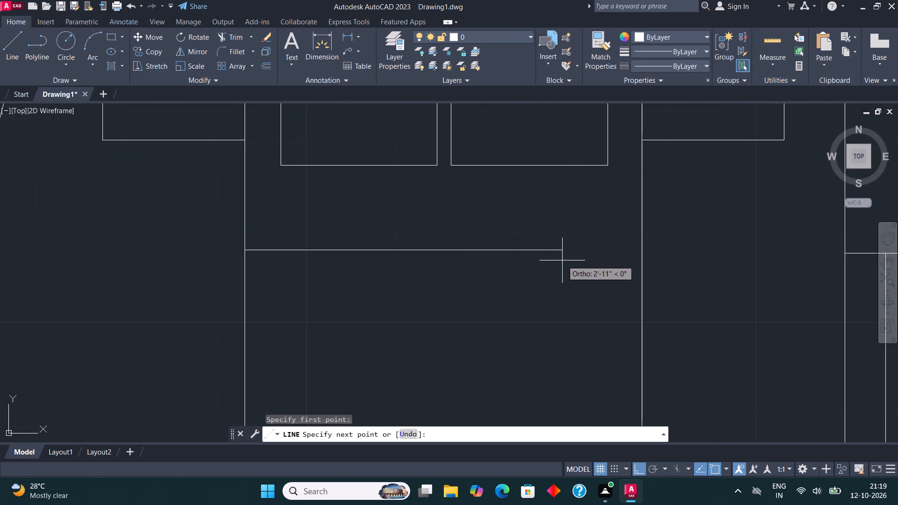
click(574, 260)
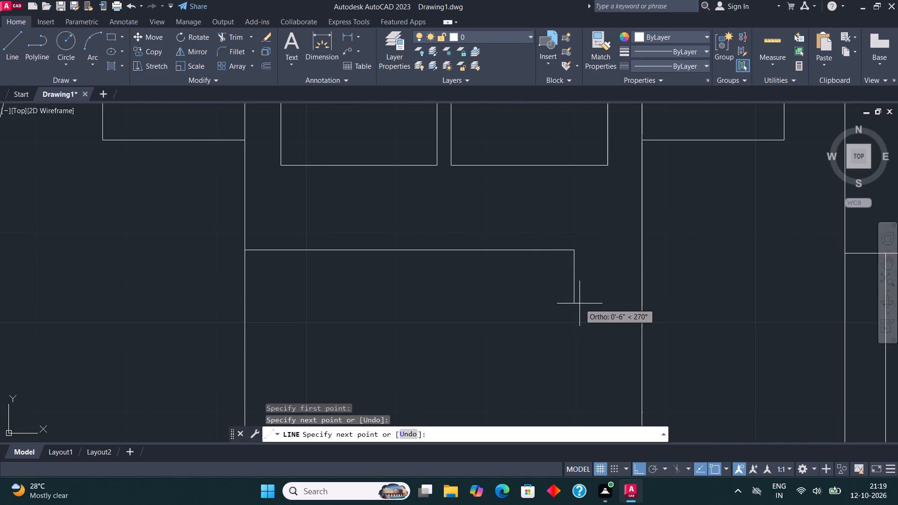
click(579, 303)
click(643, 307)
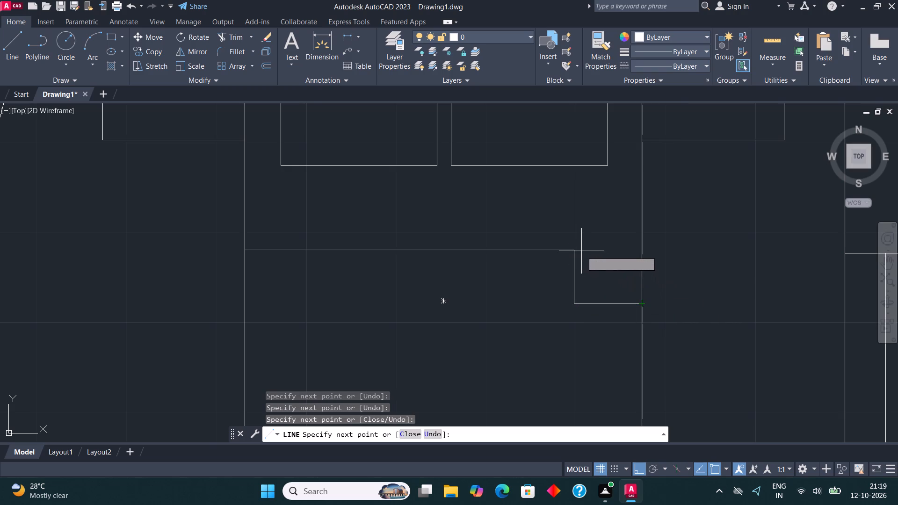
click(579, 249)
scroll(525, 252, down, 2)
key(Escape)
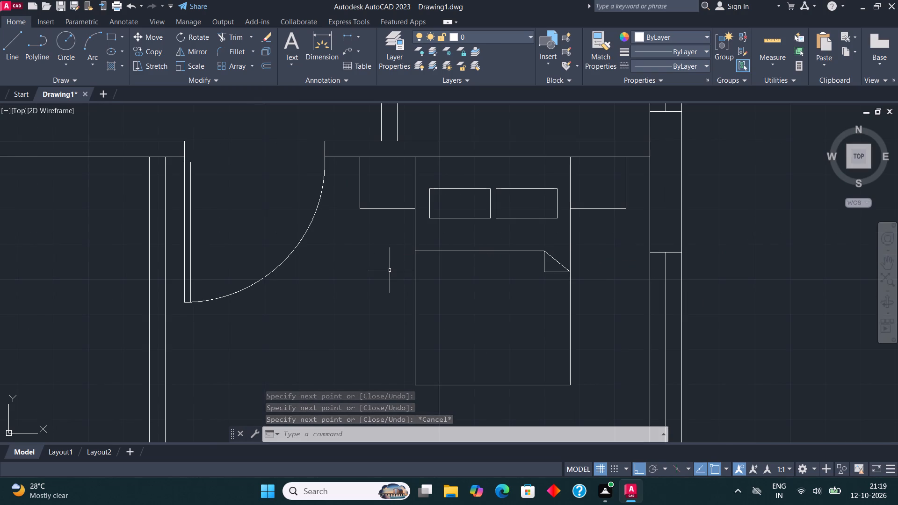
Draw a lamp circle centred in the left bedside table, leaving a small margin to its edges.
scroll(397, 281, down, 1)
scroll(437, 208, up, 2)
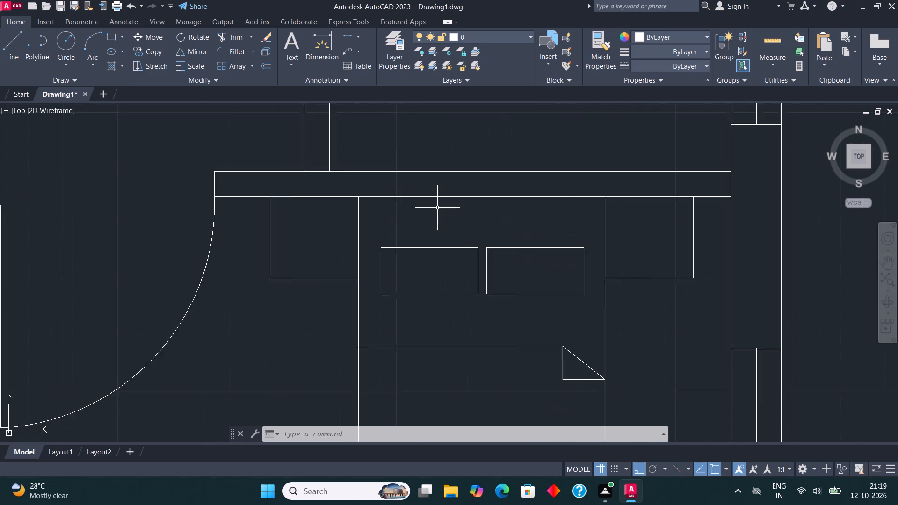
scroll(437, 208, up, 1)
click(70, 42)
scroll(231, 250, down, 1)
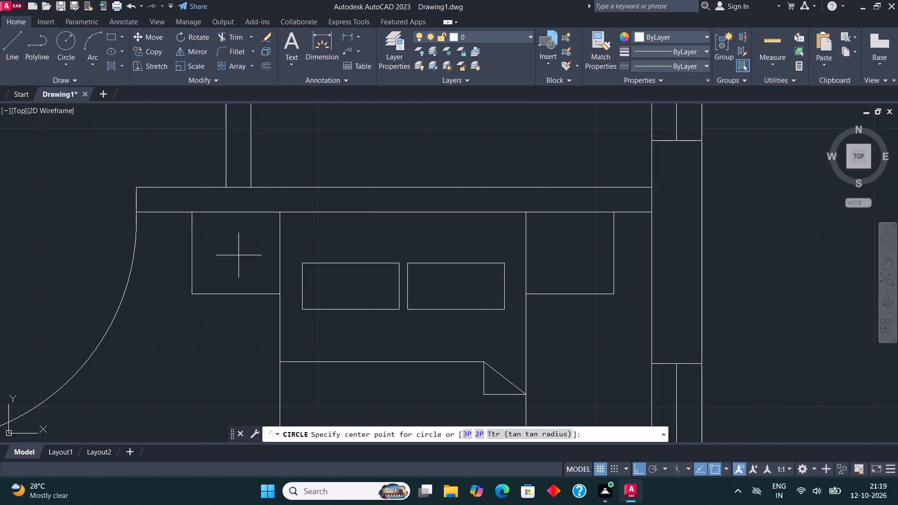
middle_drag(291, 279, 695, 368)
middle_drag(444, 285, 176, 216)
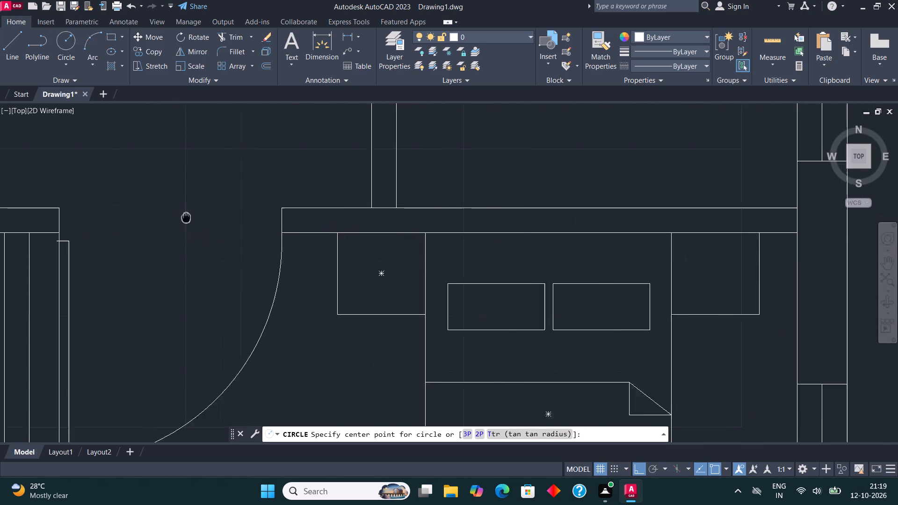
middle_drag(176, 216, 168, 216)
middle_click(168, 216)
scroll(359, 269, up, 1)
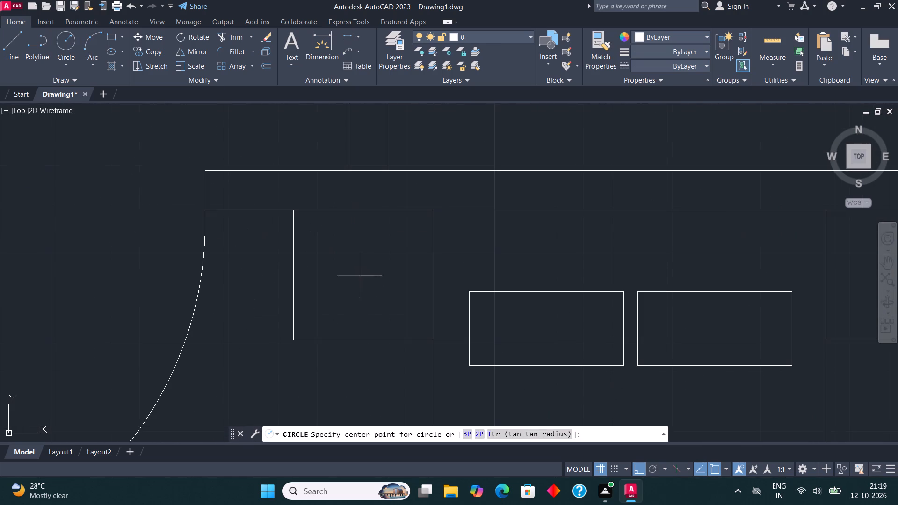
click(366, 277)
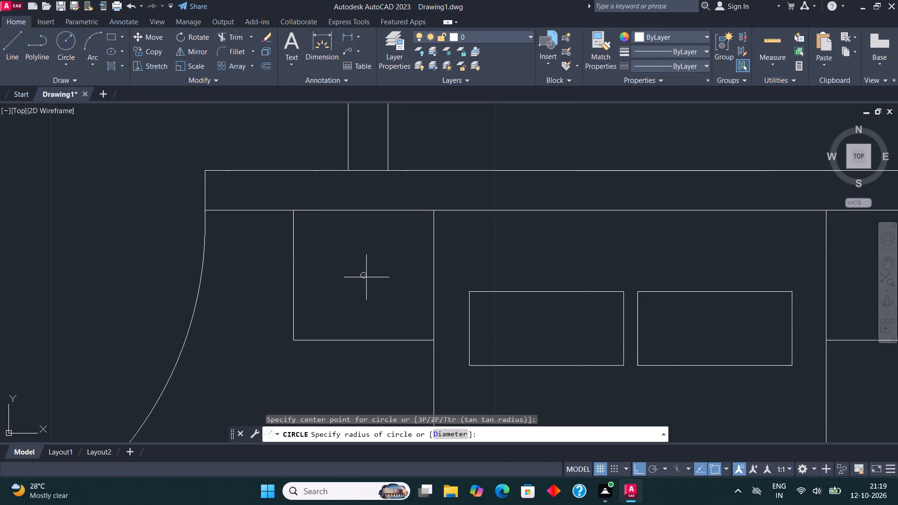
click(407, 316)
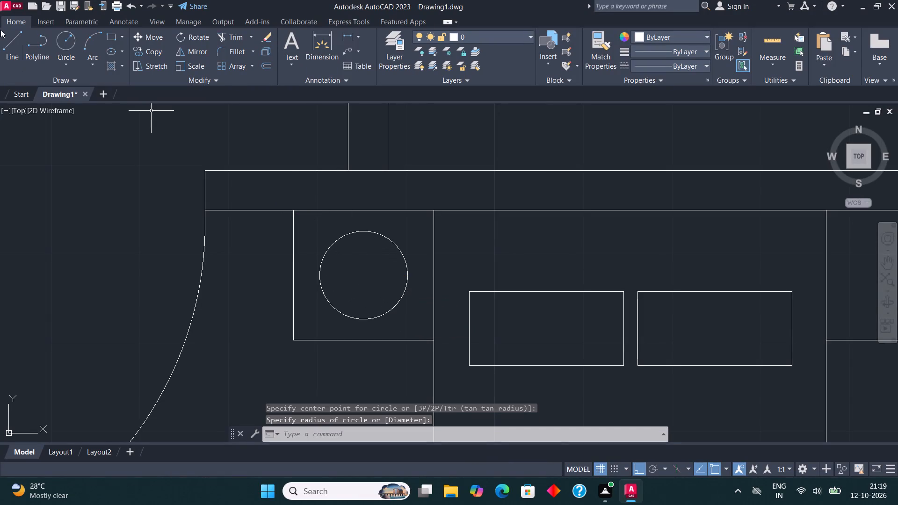
Draw a horizontal line across the lamp circle from its left quadrant to its right quadrant.
click(8, 42)
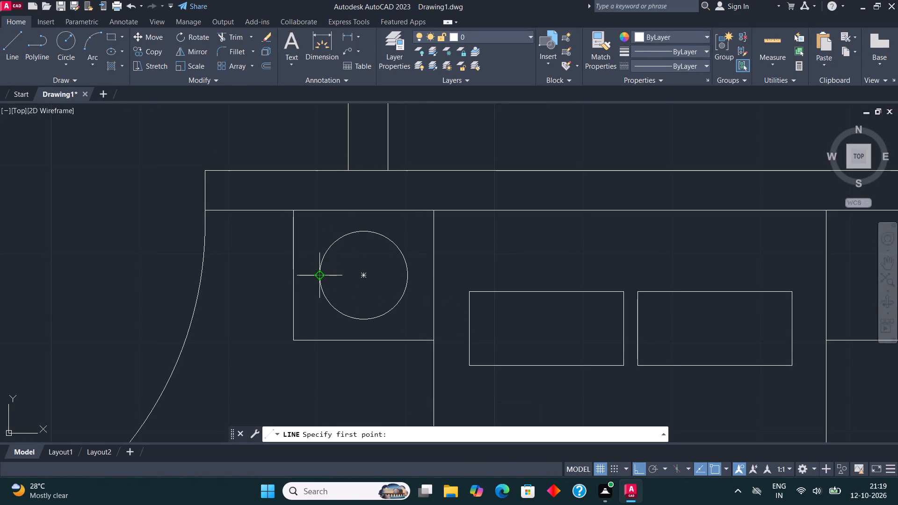
click(320, 274)
click(406, 274)
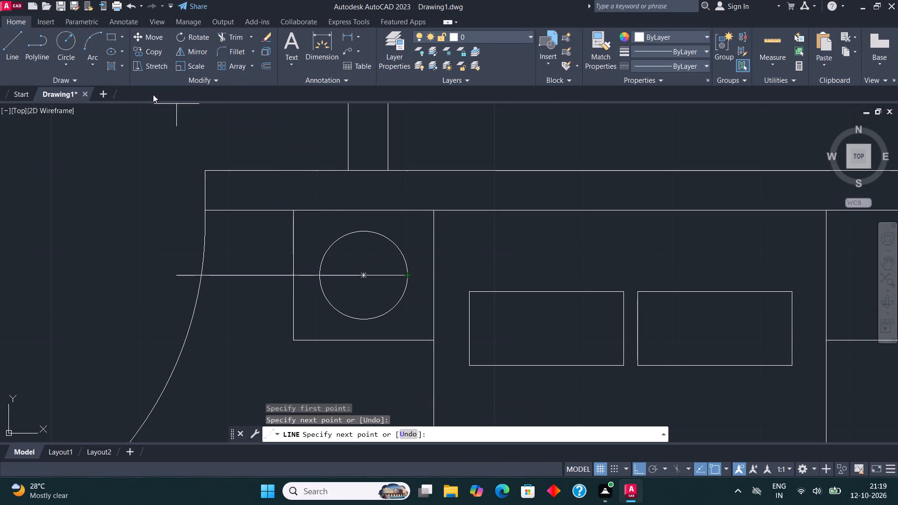
Draw a vertical line across the lamp circle from its bottom quadrant to its top quadrant.
click(8, 40)
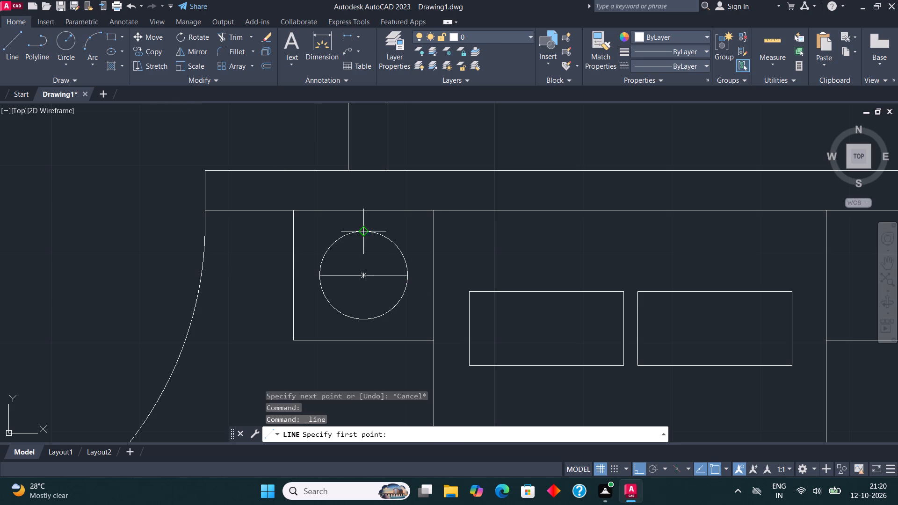
click(363, 321)
click(365, 235)
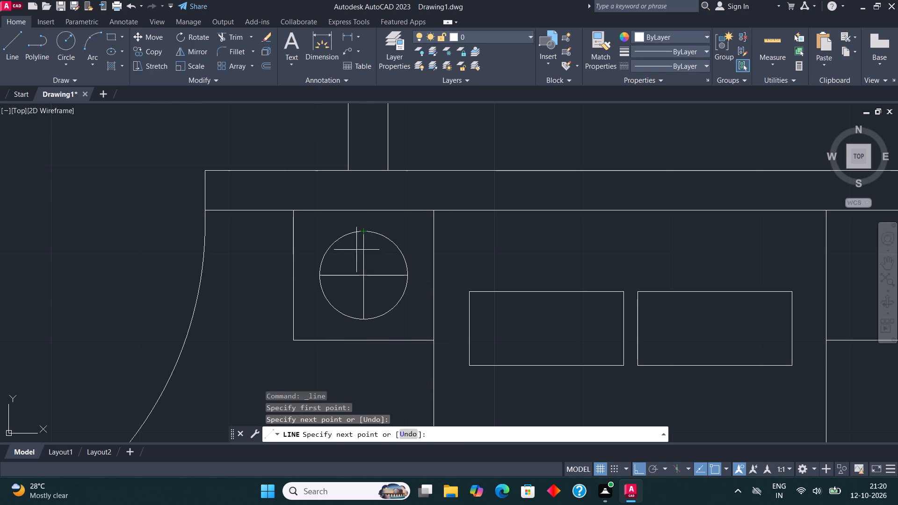
scroll(350, 257, down, 1)
key(Escape)
Copy the lamp circle with its cross lines from its centre to the middle of the right bedside table.
click(377, 308)
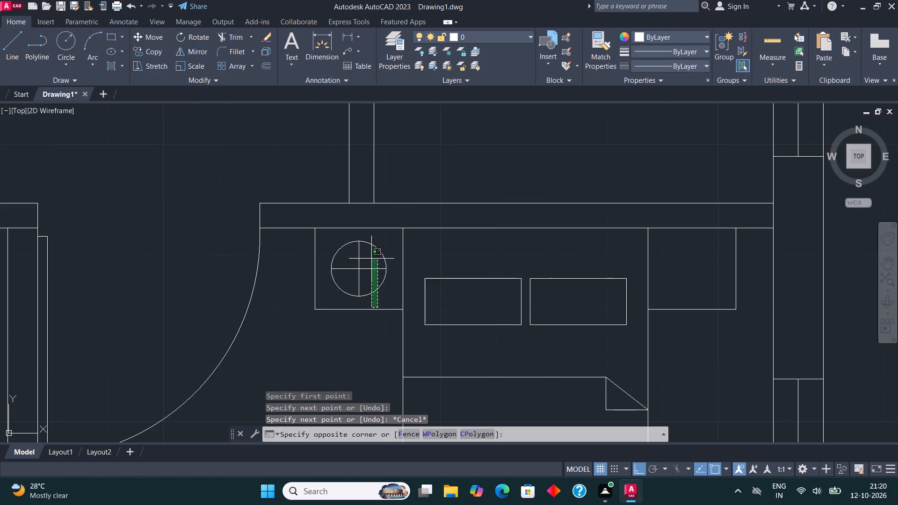
click(333, 243)
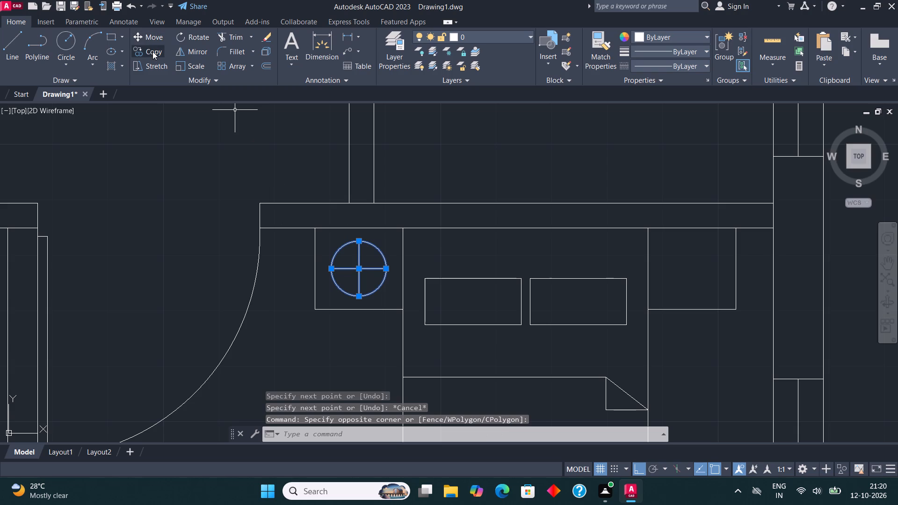
click(152, 51)
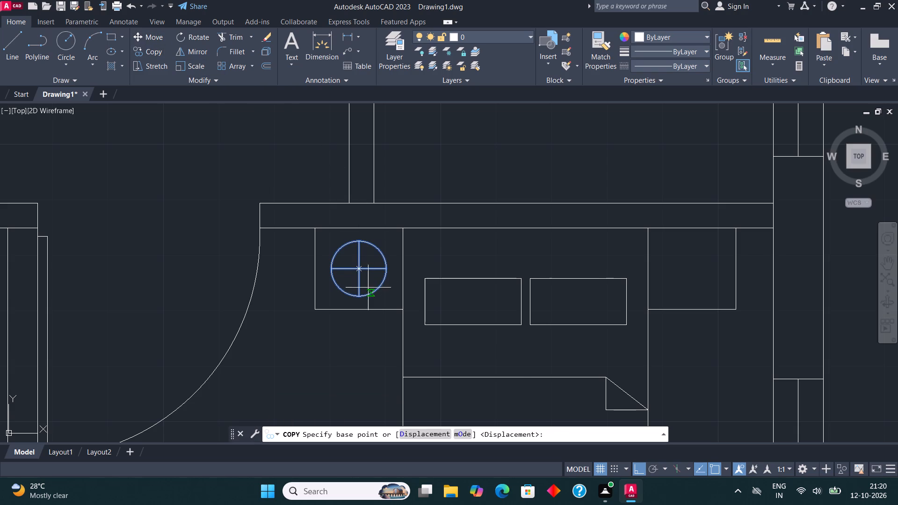
click(359, 270)
click(696, 272)
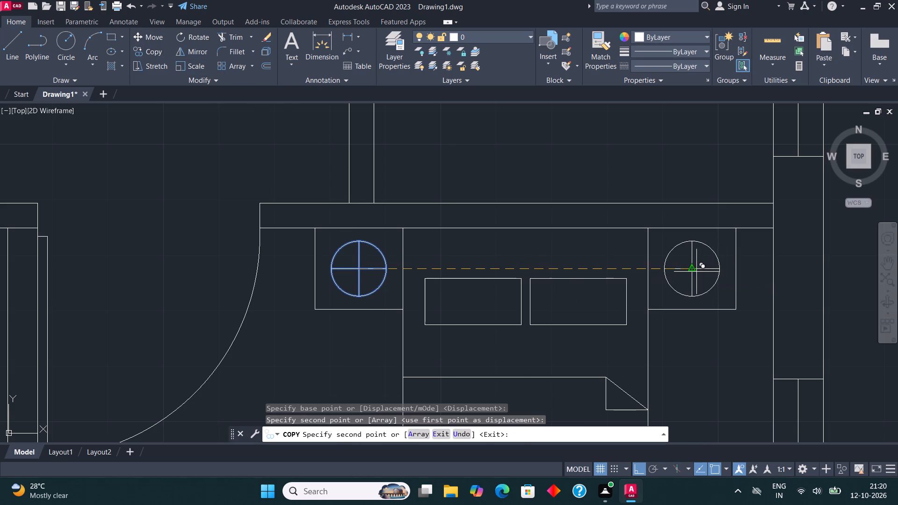
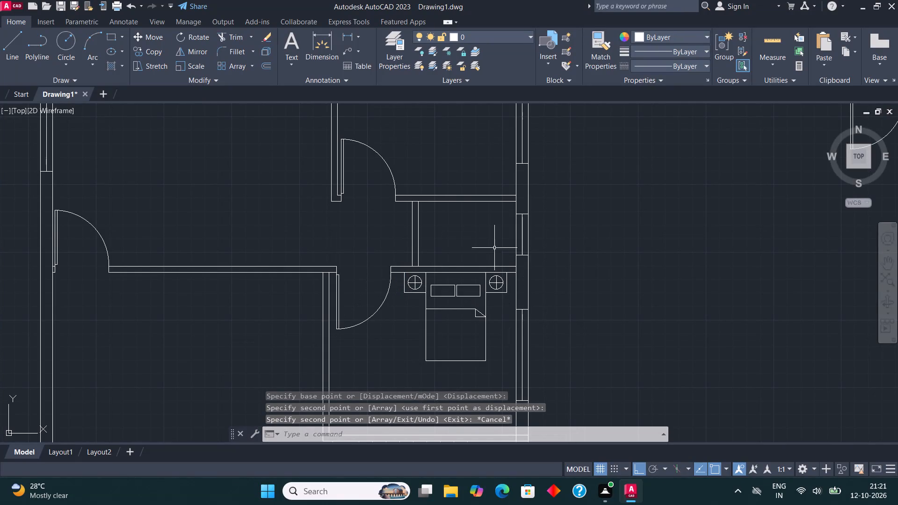
Mirror the toilet block about a horizontal line just above its tank, keeping the original.
scroll(443, 272, down, 2)
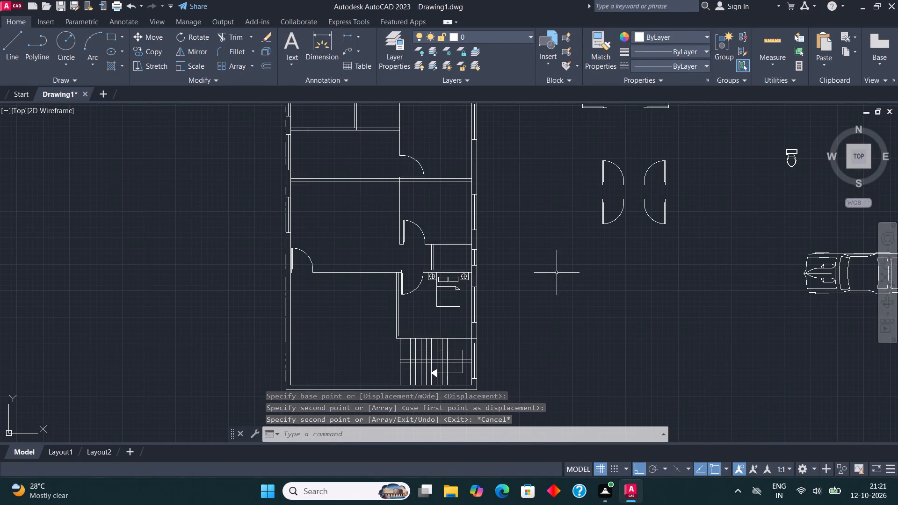
middle_drag(538, 277, 398, 378)
scroll(666, 271, up, 2)
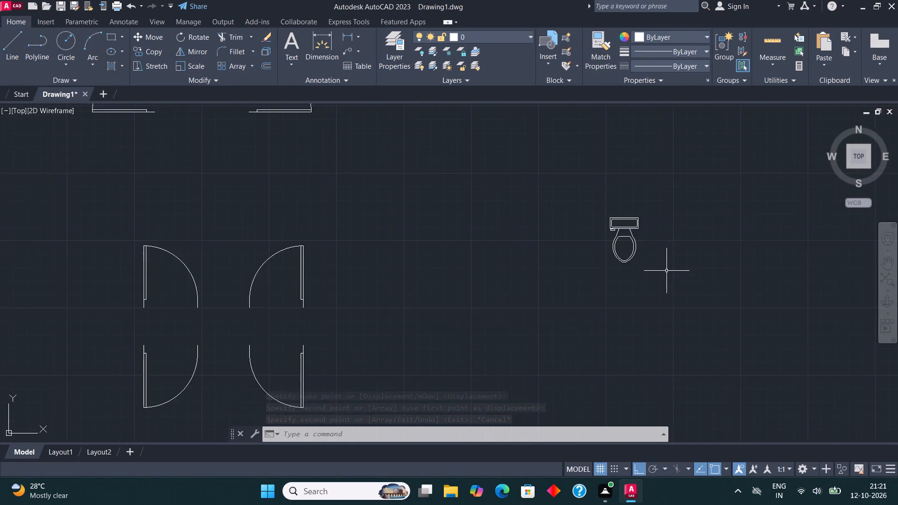
scroll(666, 271, up, 1)
drag(655, 263, 648, 252)
click(589, 221)
click(192, 55)
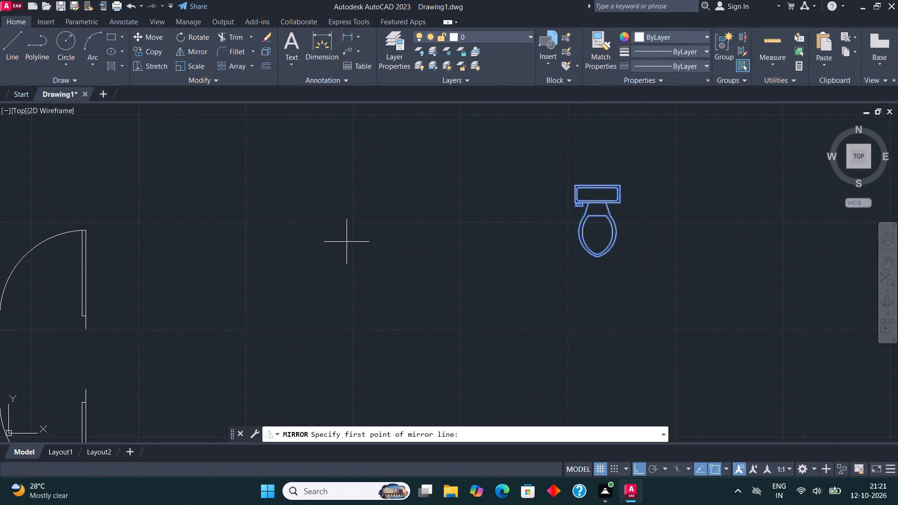
scroll(391, 300, down, 2)
scroll(472, 250, up, 2)
click(478, 254)
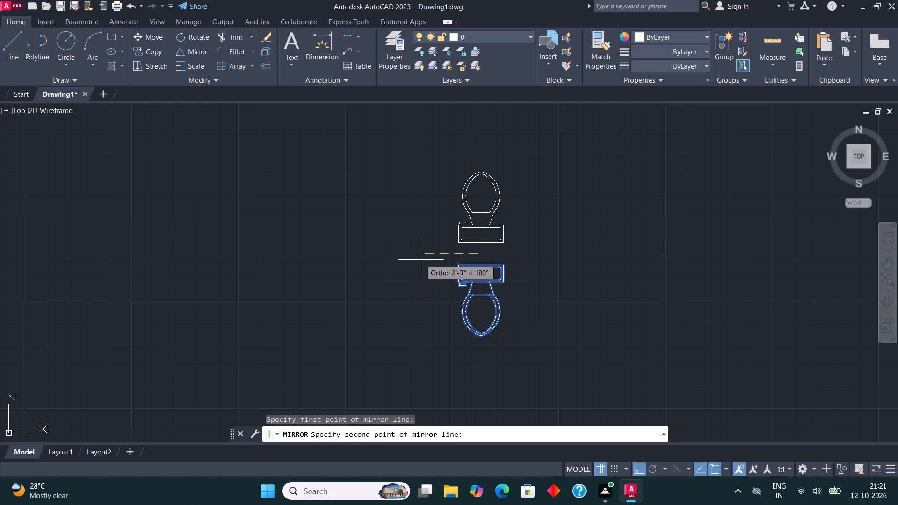
click(416, 260)
click(428, 436)
Copy the original downward-facing toilet a good distance to the left, level with the original.
click(506, 301)
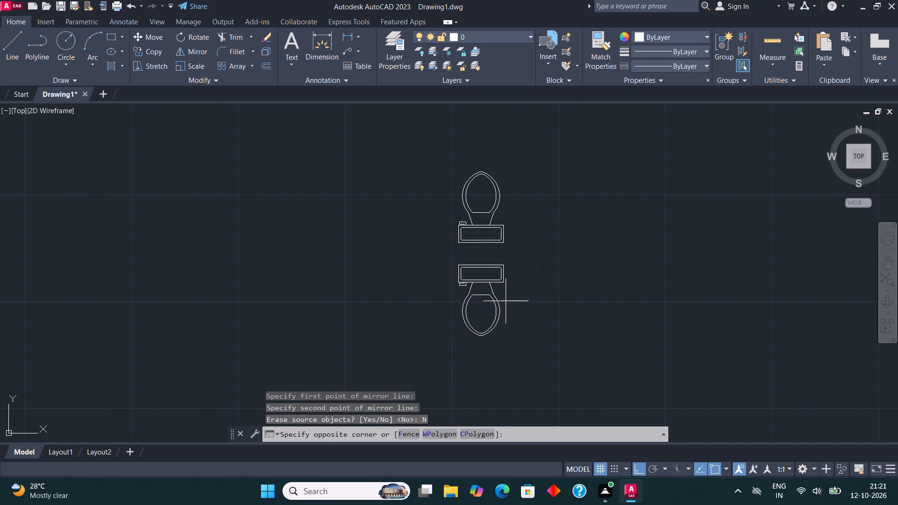
click(433, 289)
click(144, 53)
click(528, 339)
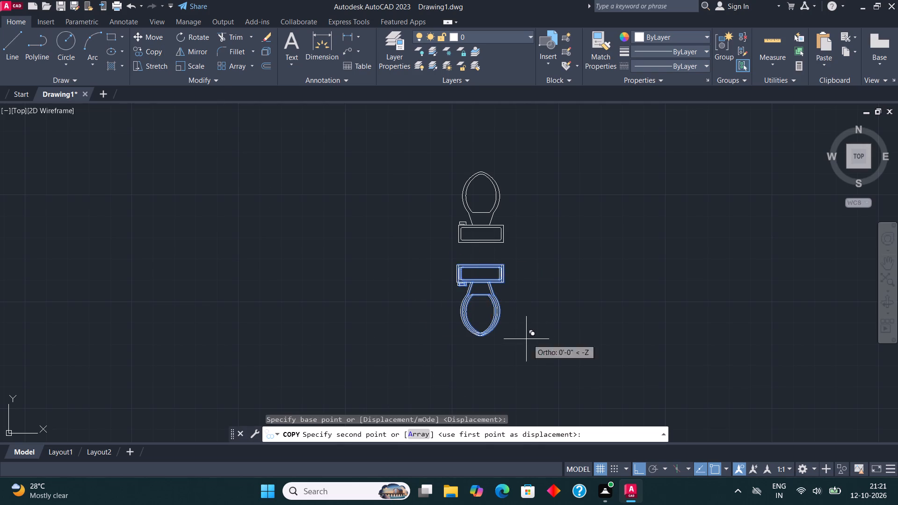
click(228, 318)
key(Escape)
Rotate the copied toilet by 270° so that its bowl faces left.
click(228, 318)
click(180, 276)
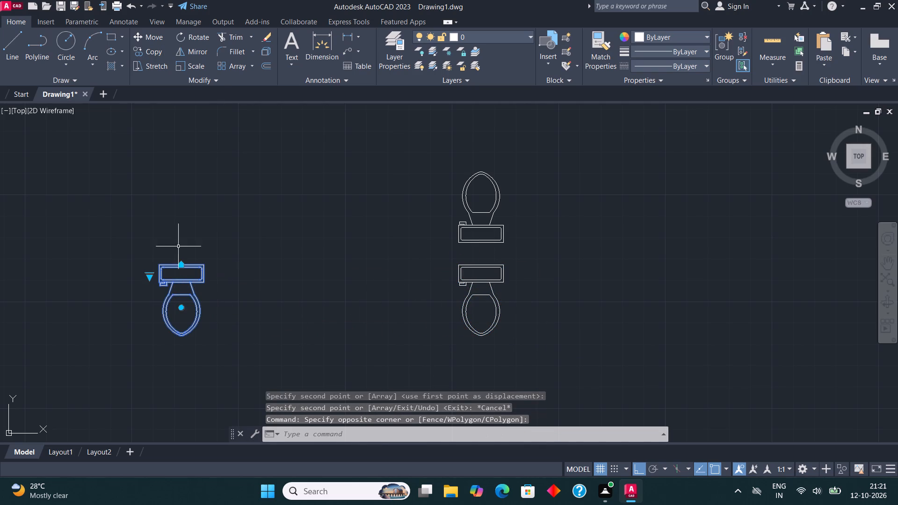
click(198, 38)
click(221, 278)
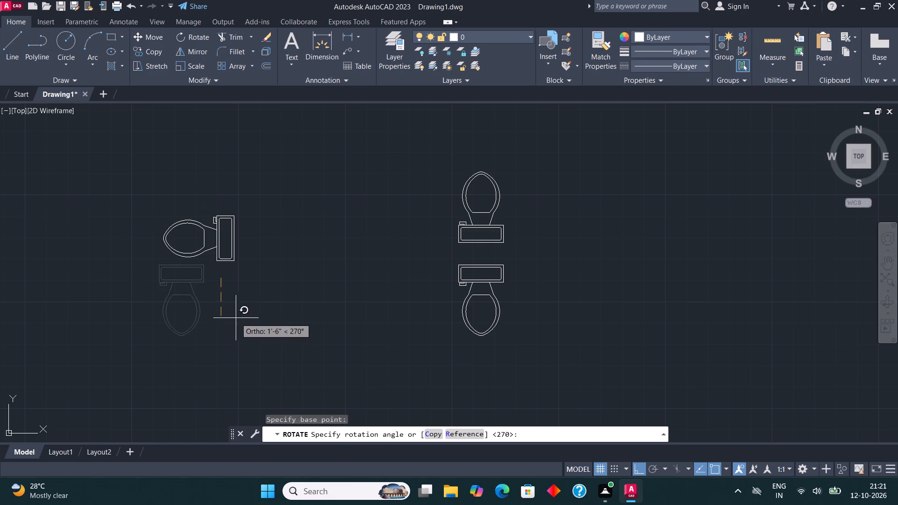
click(250, 332)
Mirror the left-facing toilet about a vertical line to its right, keeping the original.
drag(208, 272, 203, 263)
click(183, 239)
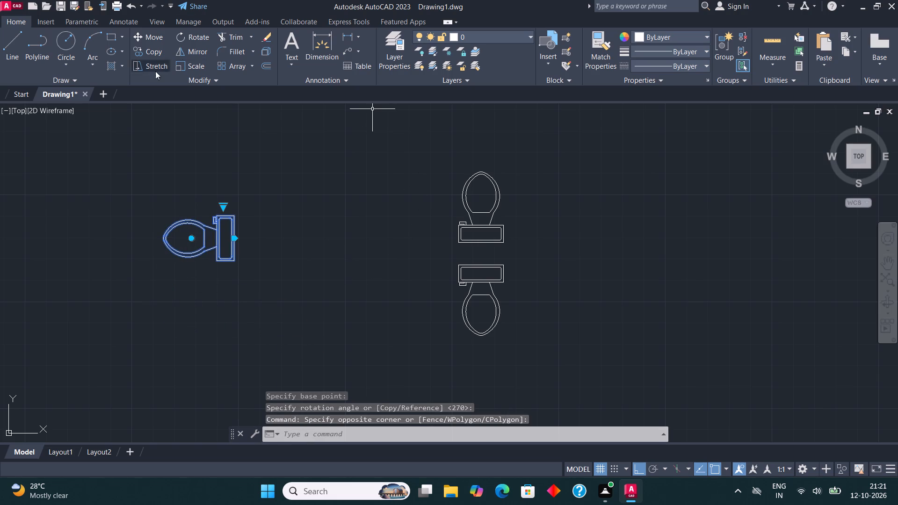
click(198, 51)
click(266, 238)
click(270, 289)
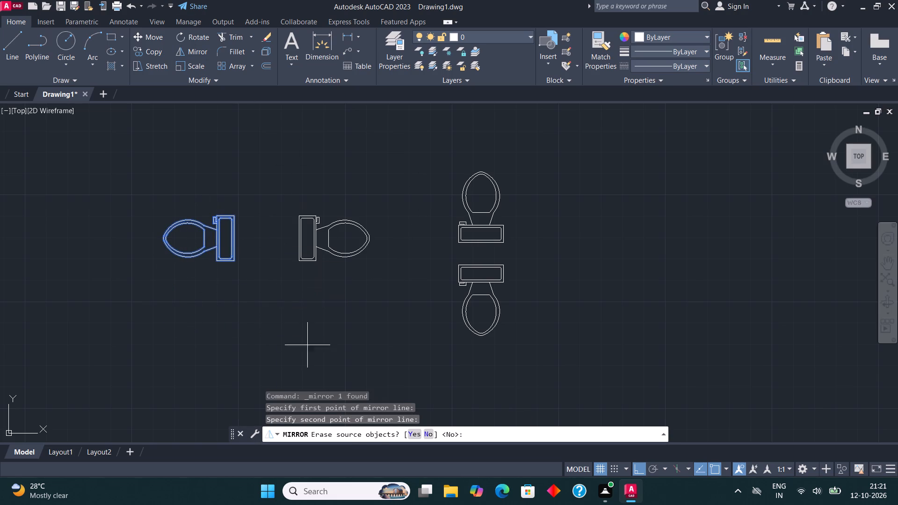
click(425, 433)
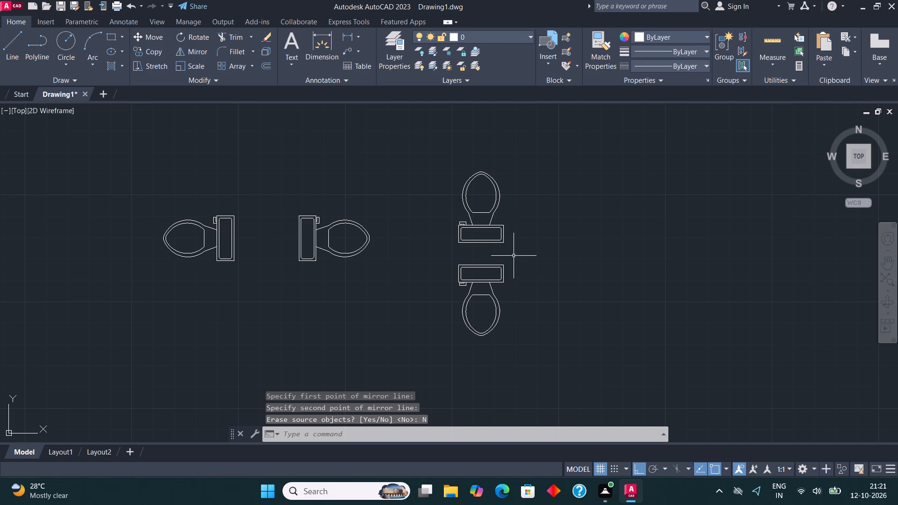
Copy the upward-facing toilet by its tank corner, with Ortho off, onto the lower wall of the small bathroom above the furnished bedroom.
click(506, 237)
click(421, 185)
click(146, 46)
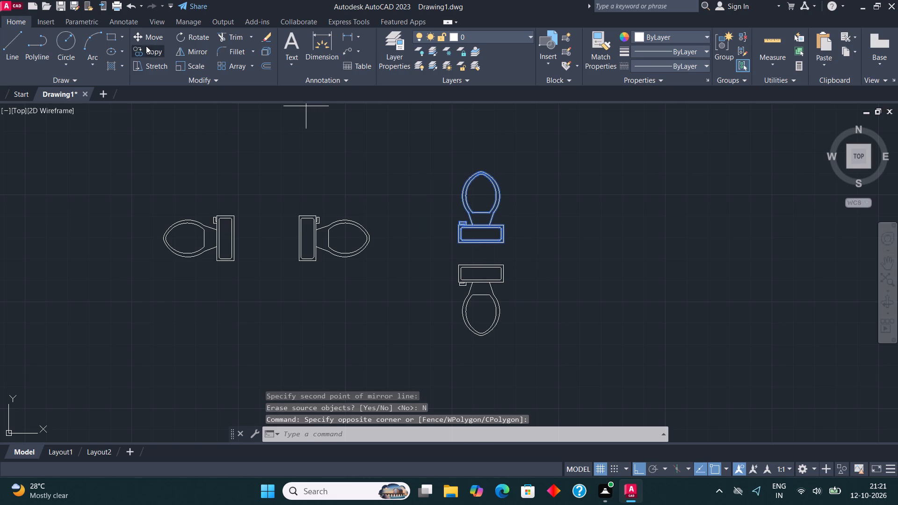
click(457, 241)
scroll(575, 196, down, 3)
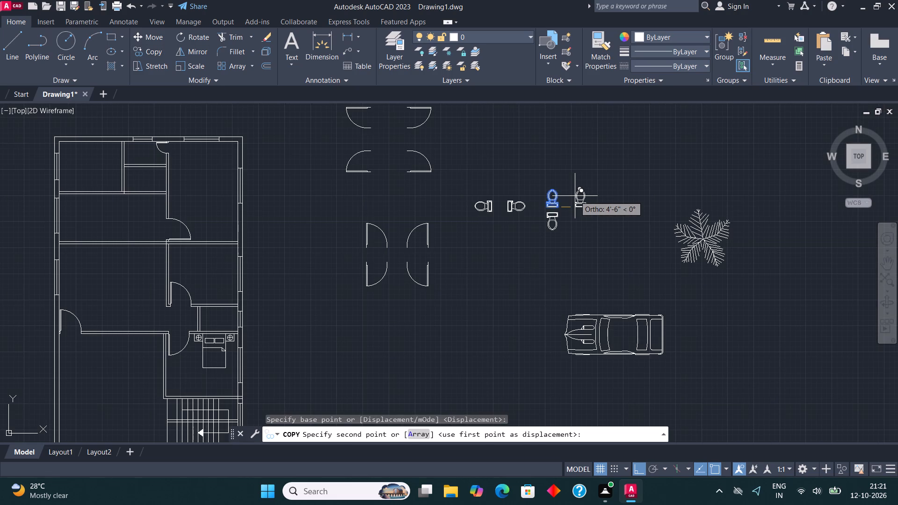
key(F8)
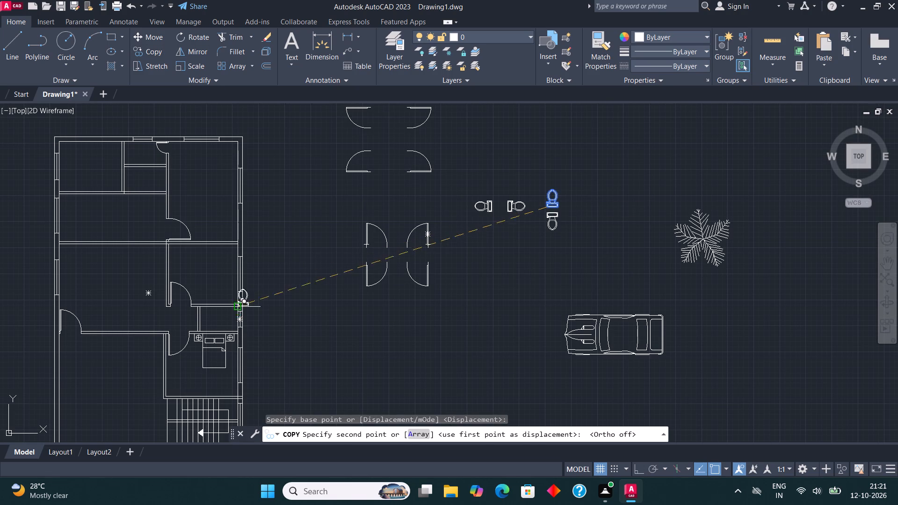
scroll(221, 339, up, 4)
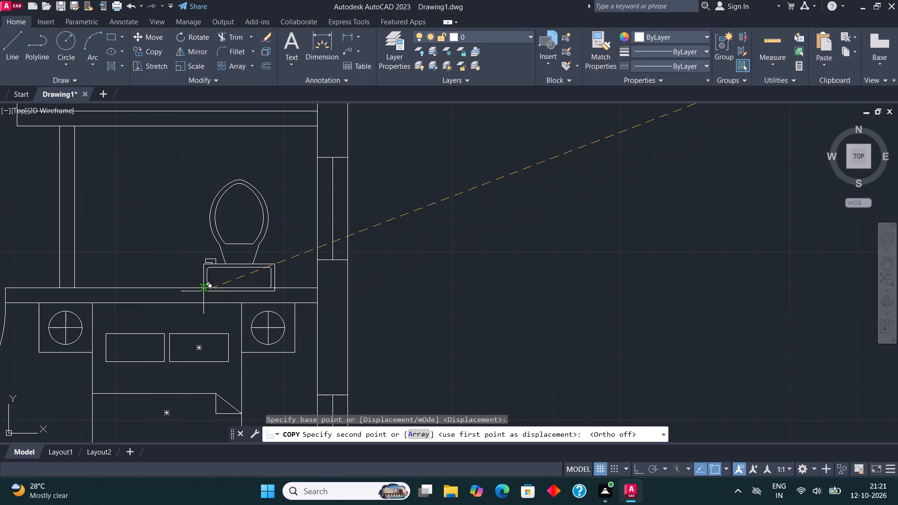
click(194, 286)
middle_drag(161, 251, 248, 287)
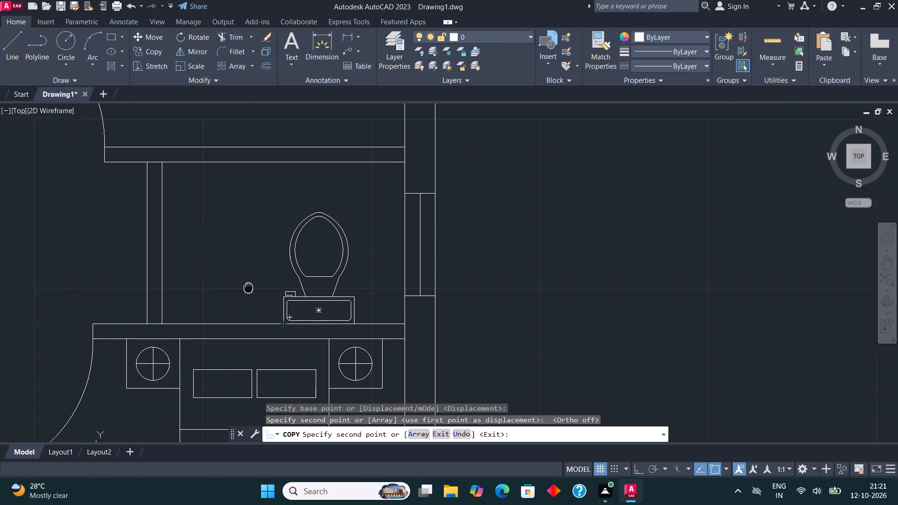
middle_drag(248, 287, 265, 297)
key(Escape)
Copy the door block with its leaf at the bottom and swing to the right onto the small bathroom's left wall, near its lower end.
scroll(242, 284, down, 1)
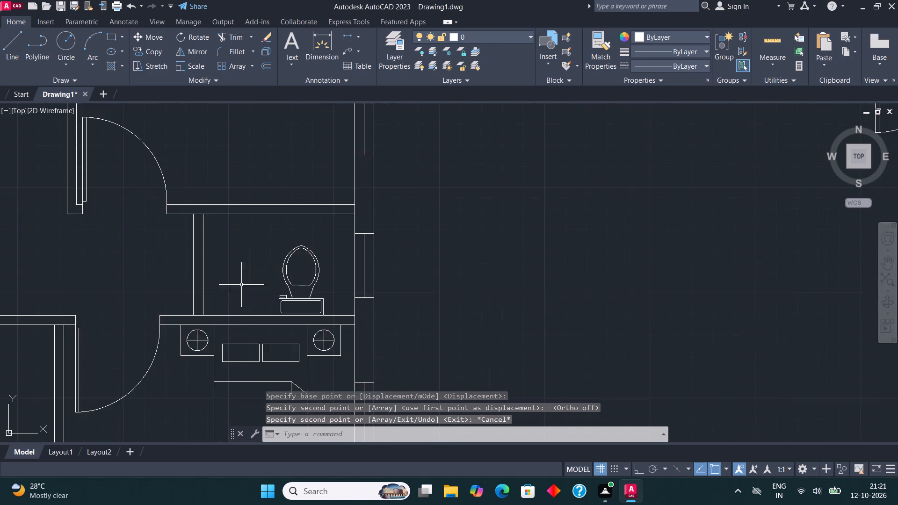
scroll(241, 287, down, 3)
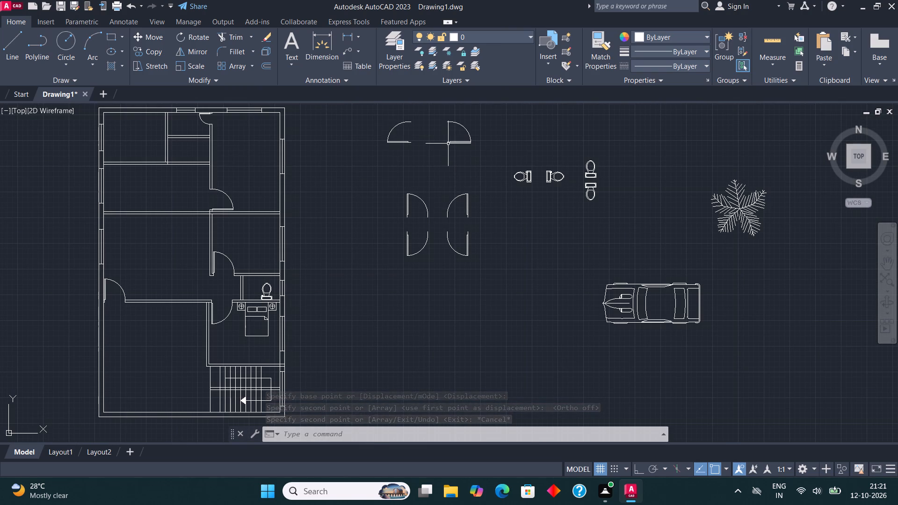
middle_drag(448, 144, 448, 410)
middle_drag(448, 410, 447, 304)
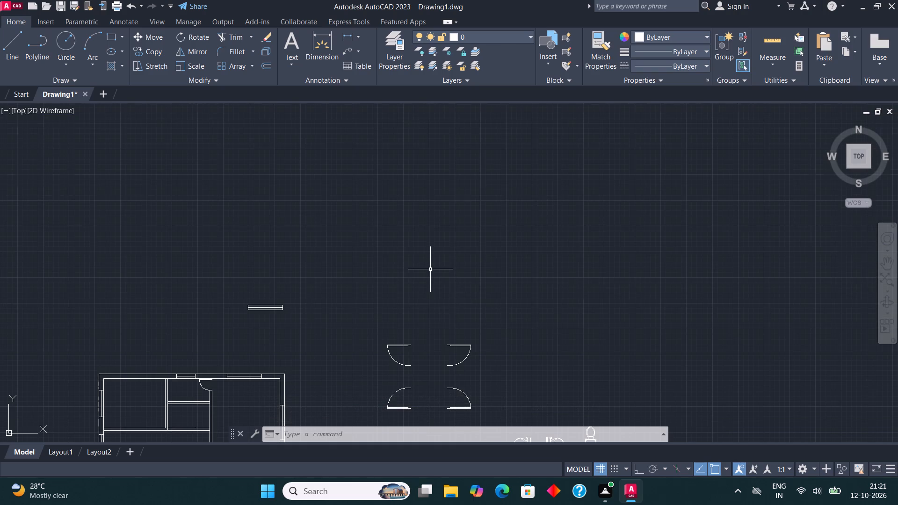
scroll(430, 269, down, 2)
scroll(431, 328, up, 2)
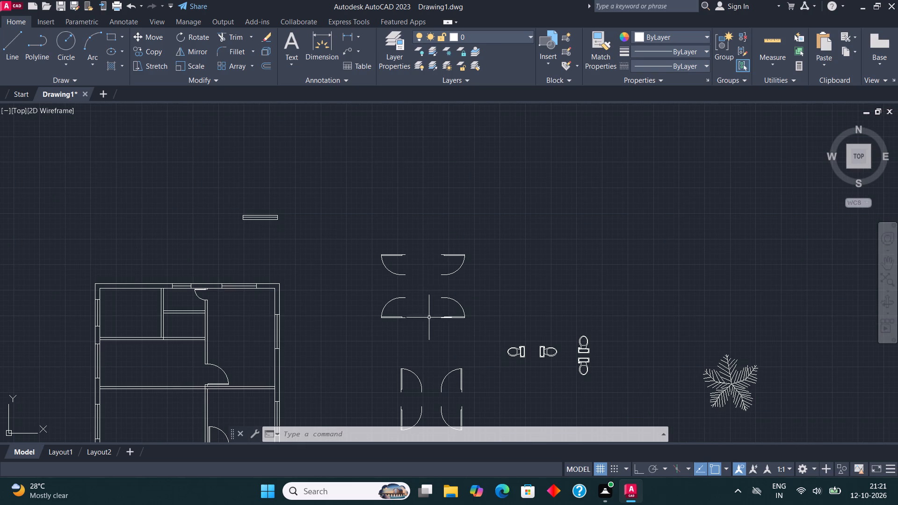
scroll(401, 319, up, 1)
click(477, 318)
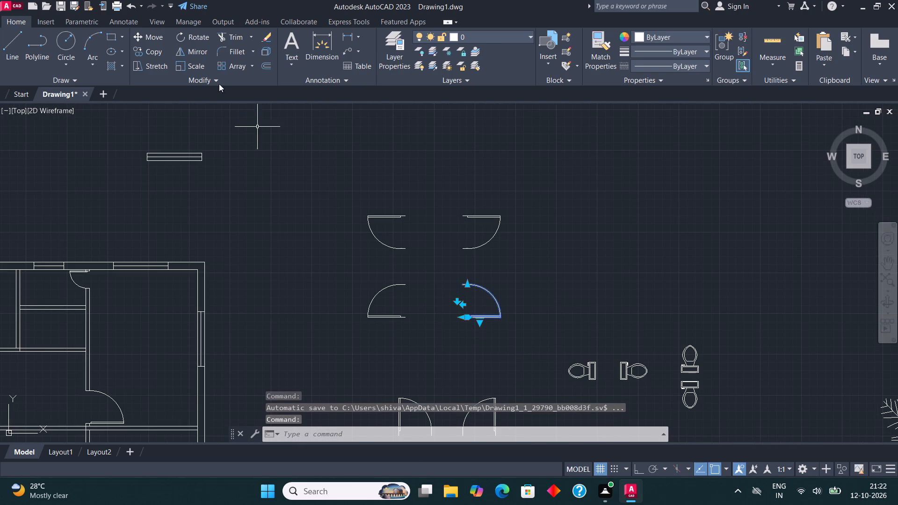
click(154, 44)
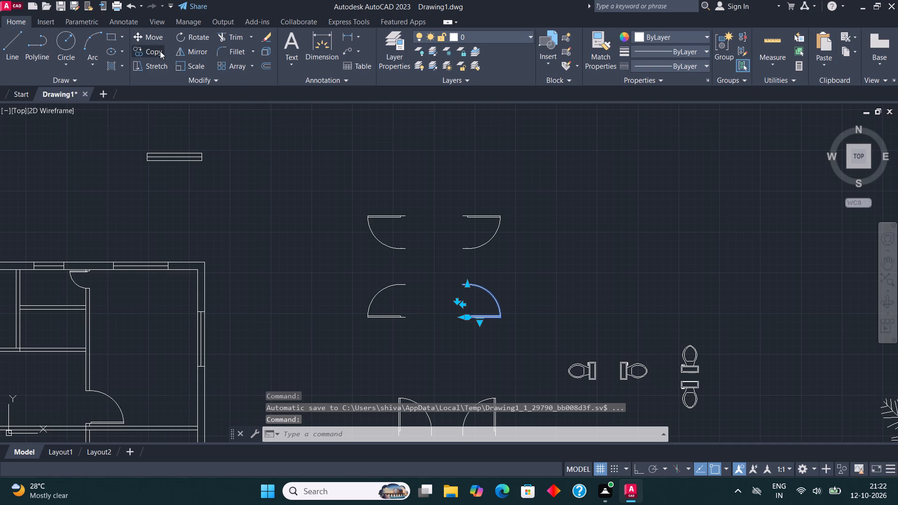
click(160, 51)
scroll(471, 332, up, 2)
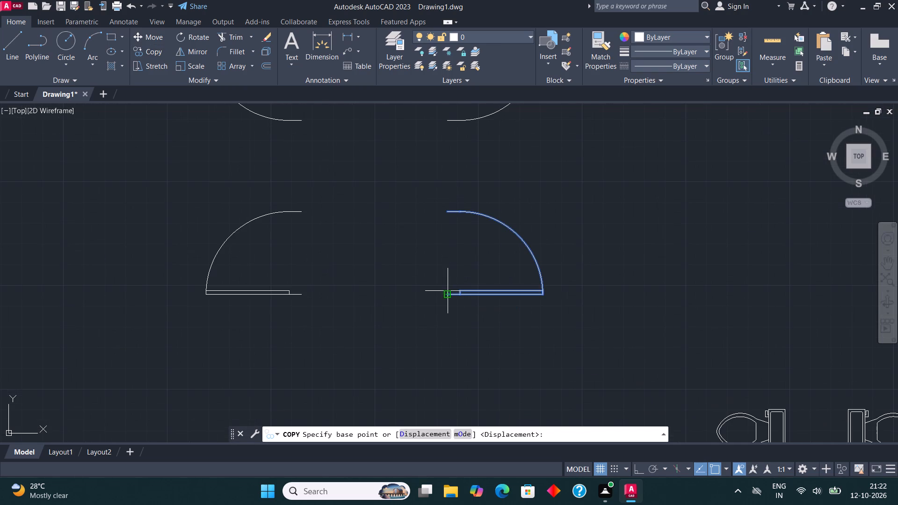
click(448, 291)
scroll(579, 191, down, 4)
scroll(443, 297, up, 2)
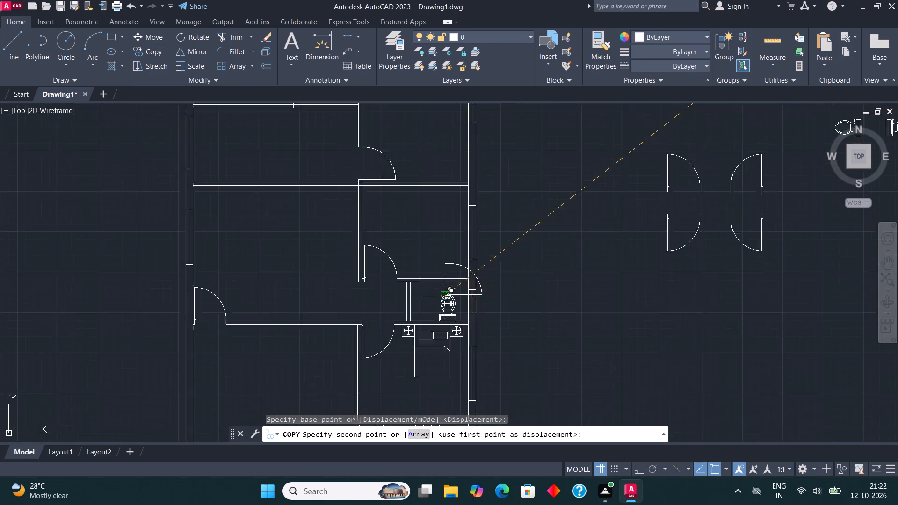
scroll(443, 297, up, 1)
scroll(378, 332, up, 3)
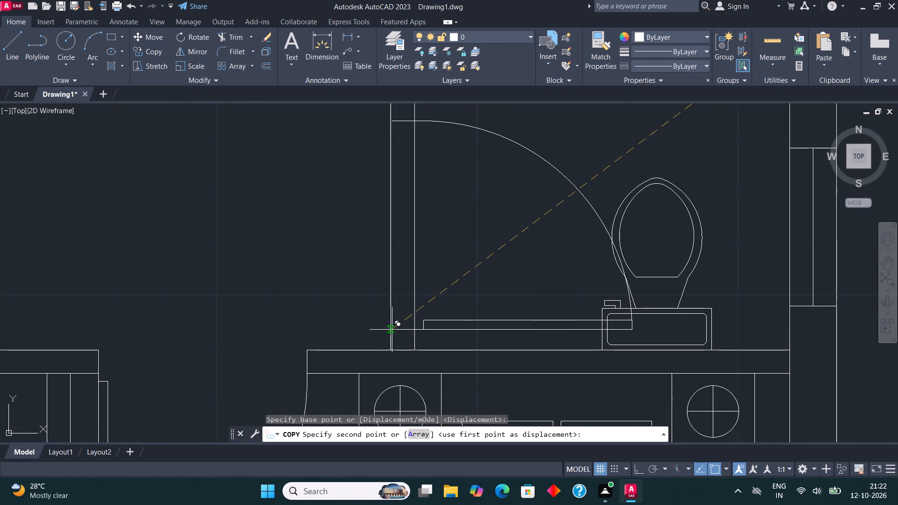
click(392, 330)
key(Escape)
Scale the bathroom door down from its lower-left corner so that it clears the toilet.
click(443, 338)
click(435, 307)
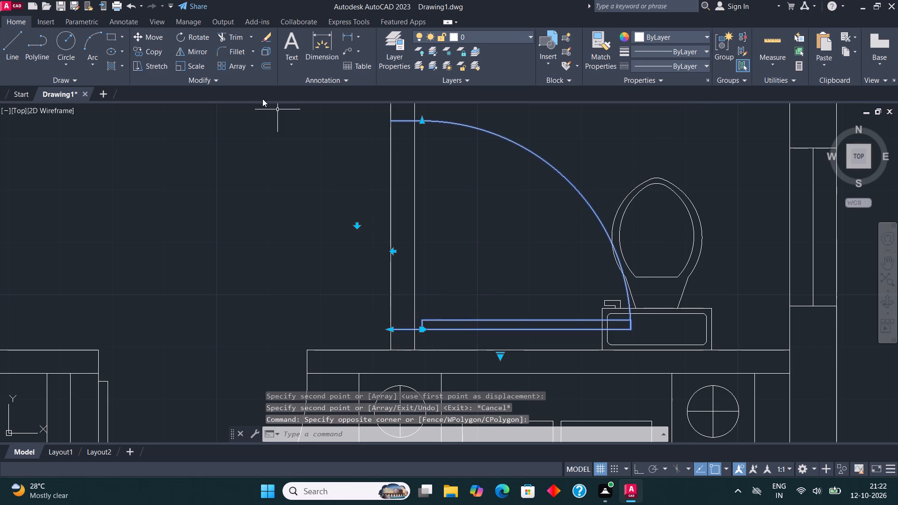
click(202, 70)
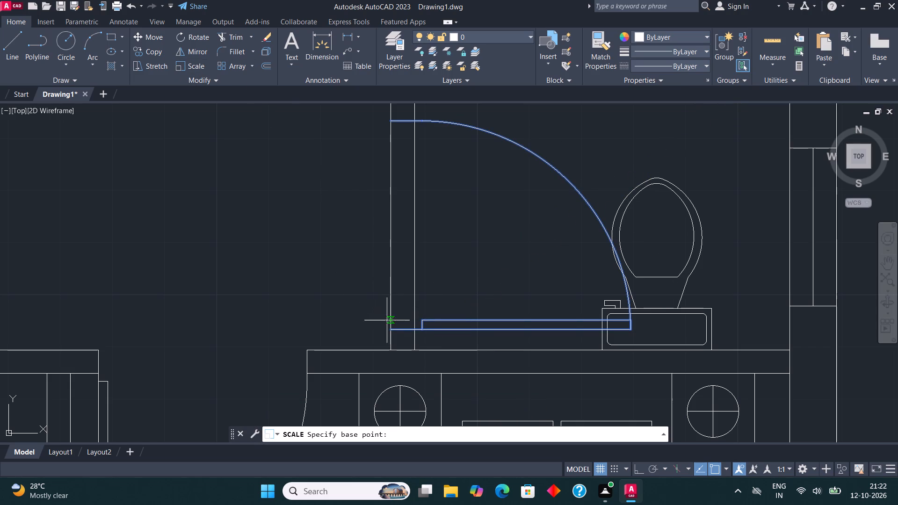
click(390, 327)
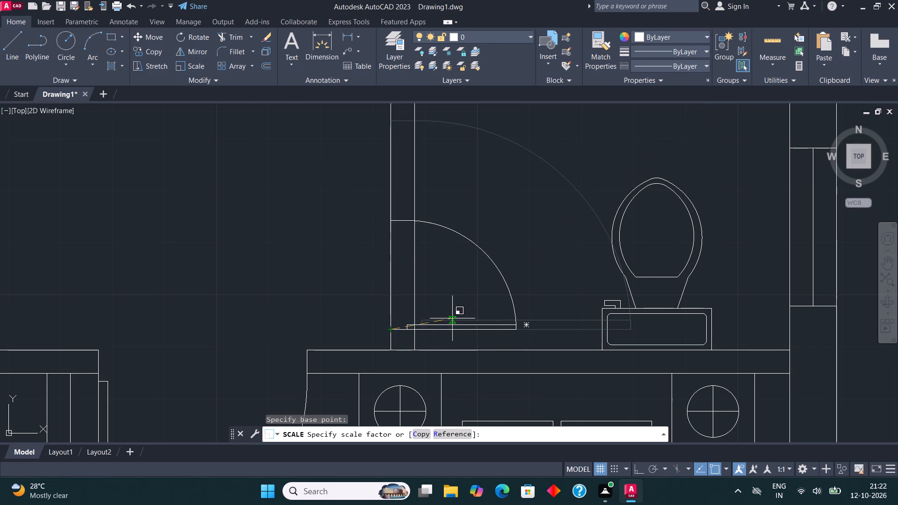
click(456, 318)
Trim both lines of the bathroom's left wall within the door opening.
click(244, 37)
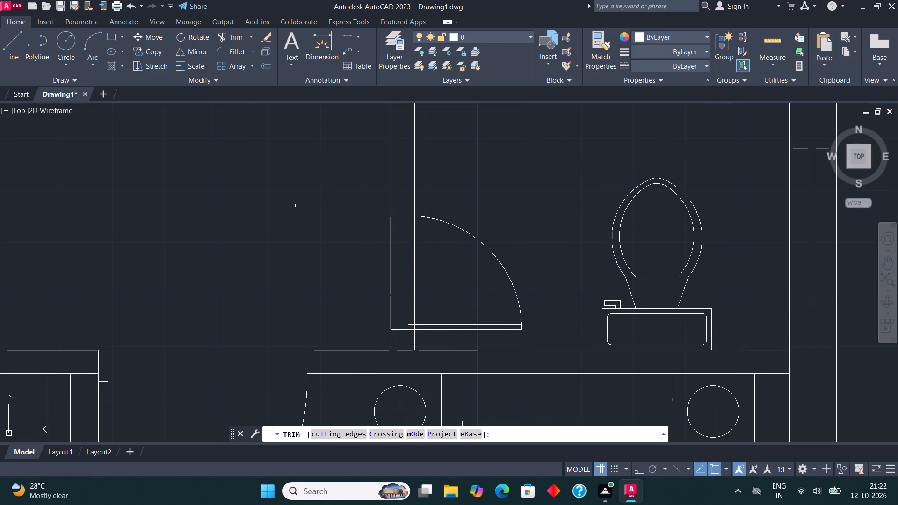
click(338, 265)
click(435, 264)
key(Escape)
Copy the bed with its two side tables by the headboard's midpoint onto the upper wall of the bedroom above the small bathroom.
scroll(326, 274, down, 1)
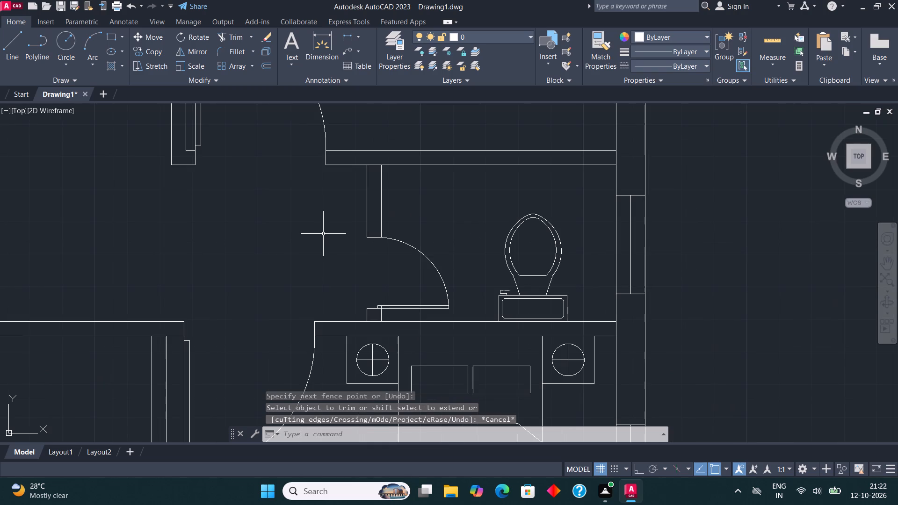
scroll(331, 251, down, 3)
middle_drag(364, 268, 419, 302)
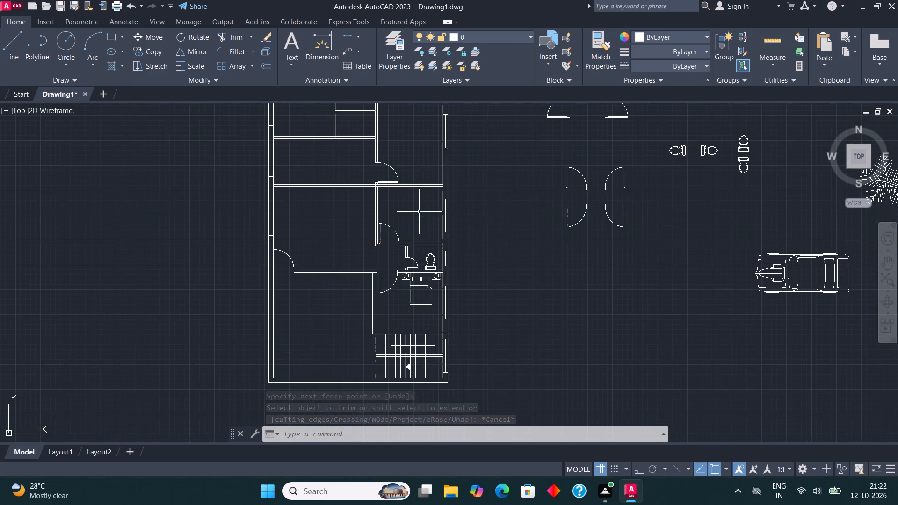
scroll(419, 212, down, 1)
scroll(416, 253, up, 2)
scroll(440, 389, up, 1)
click(476, 394)
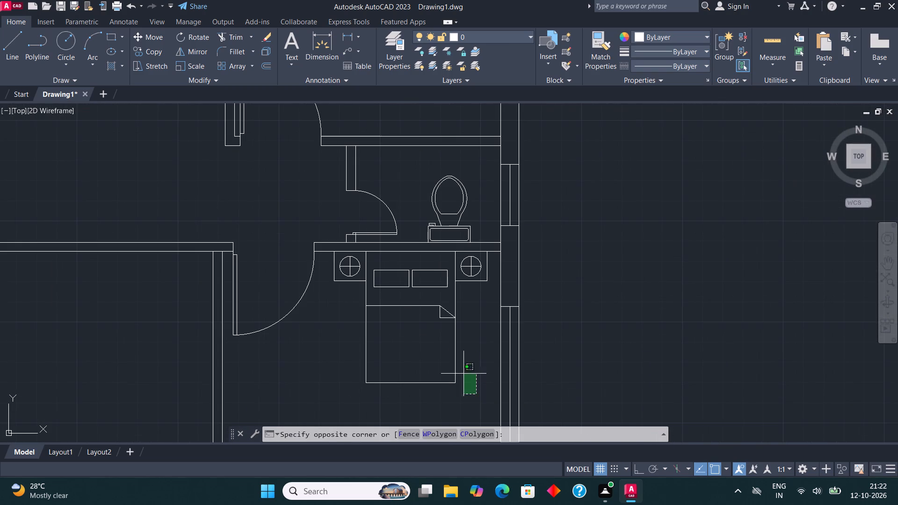
click(330, 258)
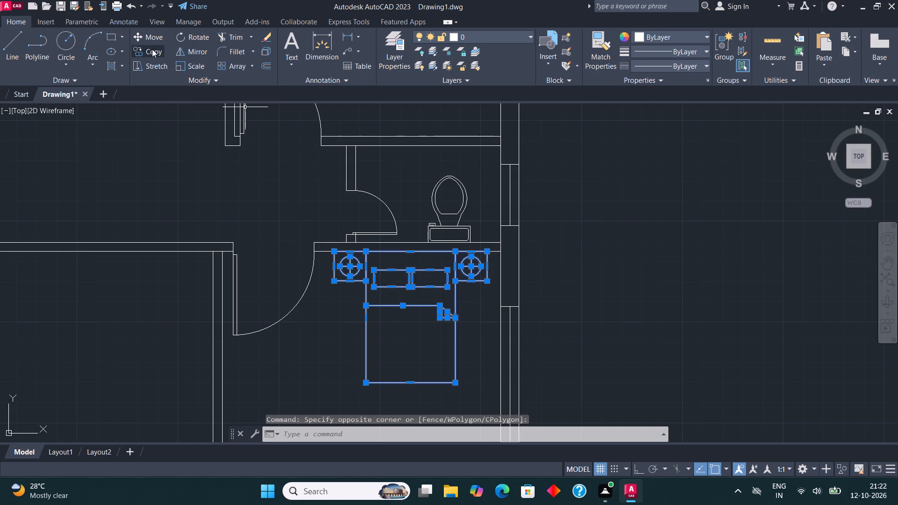
click(153, 50)
click(410, 250)
scroll(407, 275, down, 1)
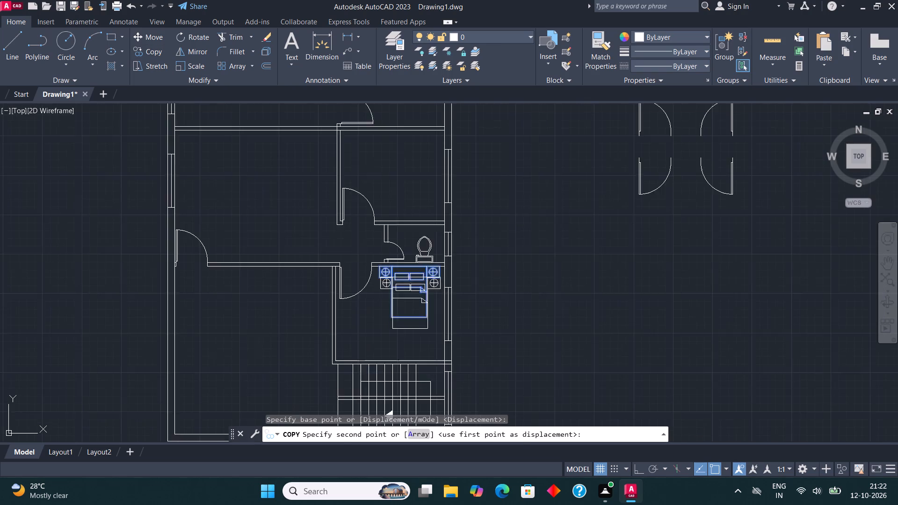
scroll(407, 276, down, 2)
scroll(391, 180, up, 4)
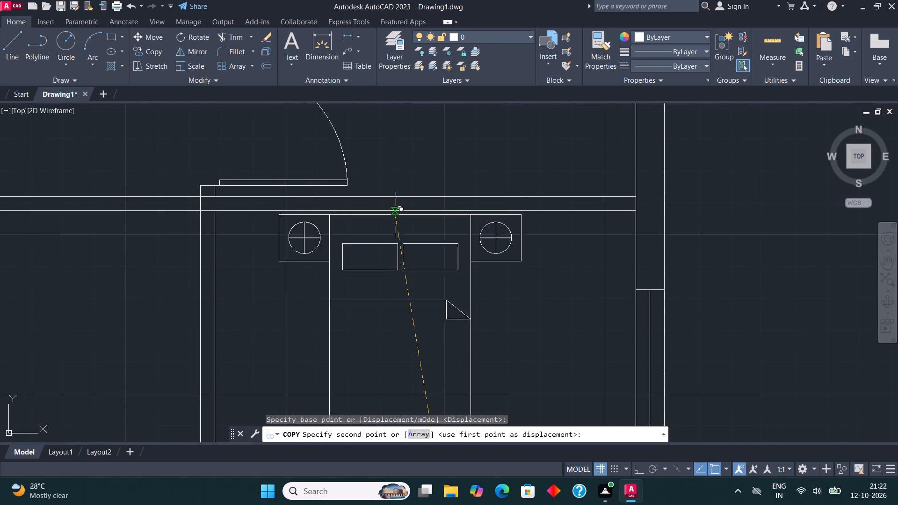
click(400, 212)
scroll(369, 223, down, 2)
key(Escape)
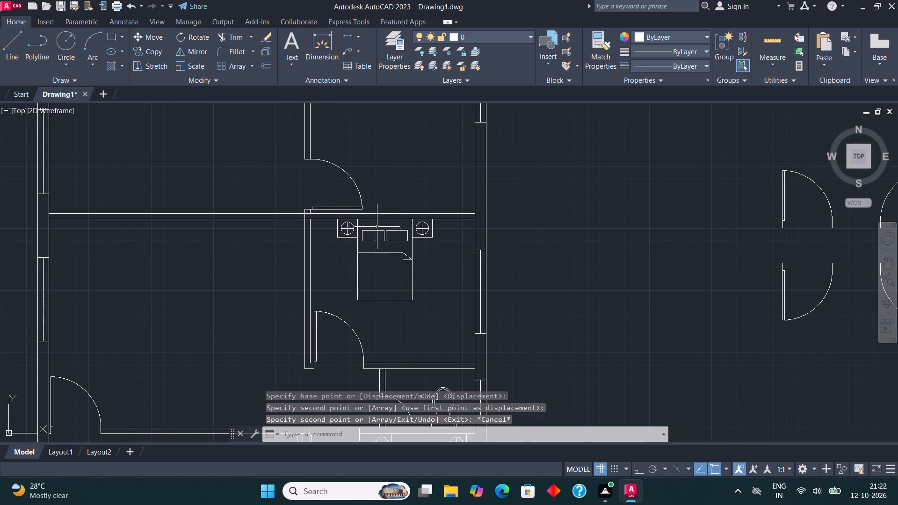
Copy the middle bedroom's bed and side tables by the headboard's midpoint onto the top bedroom's upper wall, centred at the window.
scroll(378, 241, down, 1)
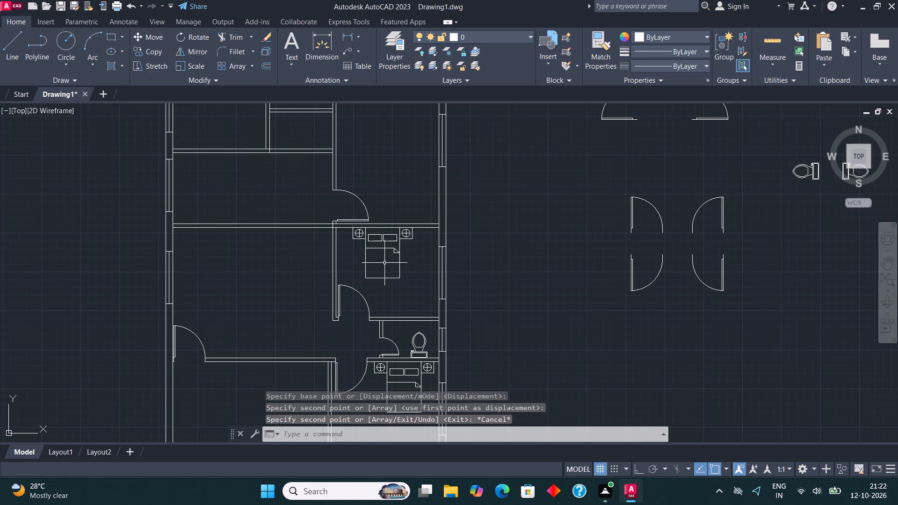
scroll(386, 264, up, 2)
click(431, 300)
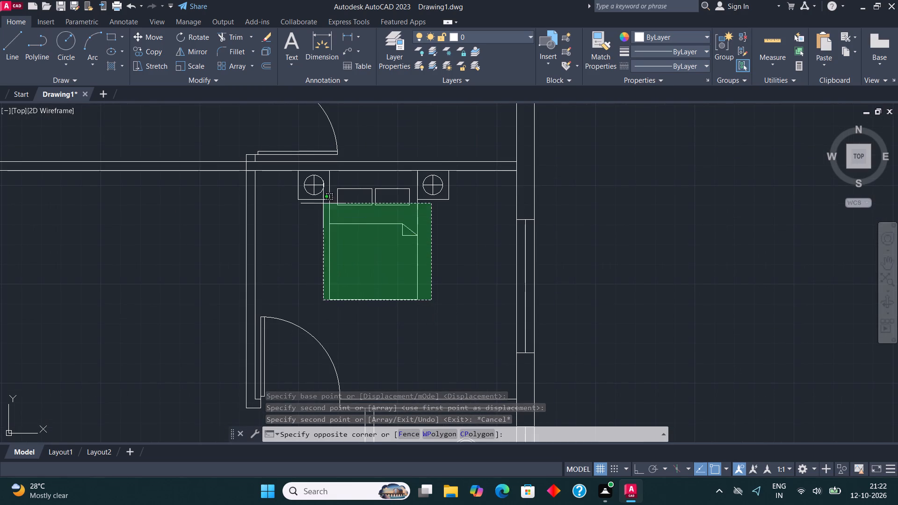
click(305, 181)
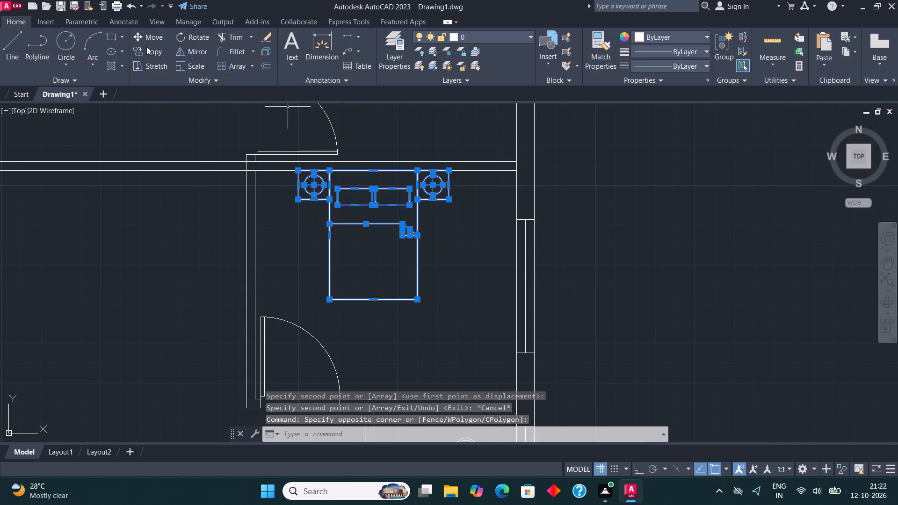
click(147, 47)
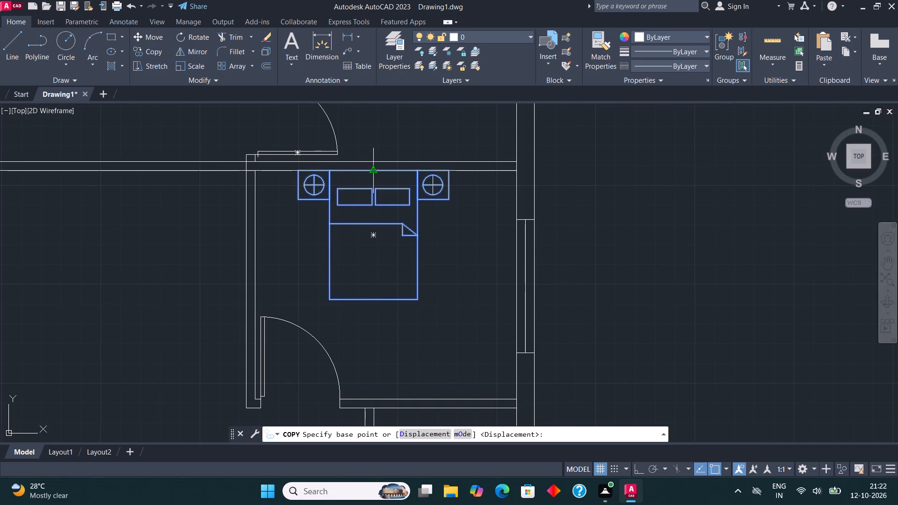
click(376, 171)
scroll(387, 275, down, 3)
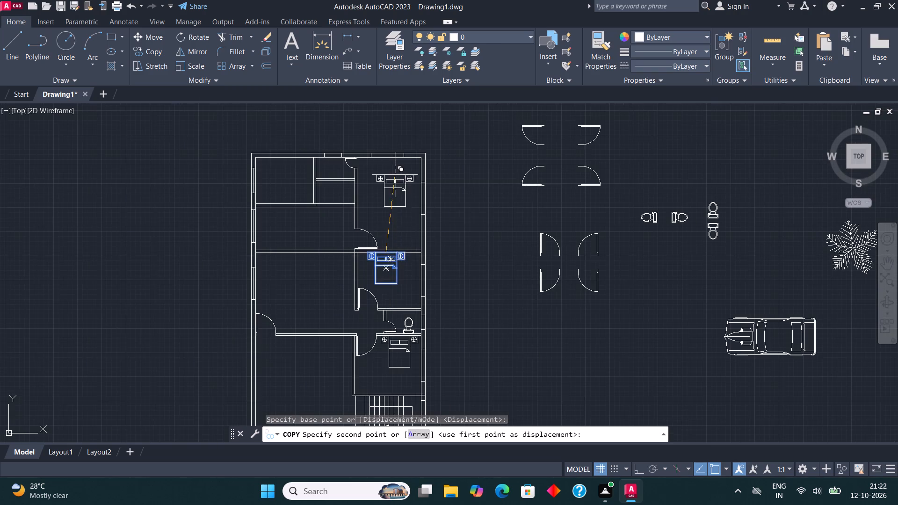
scroll(395, 169, up, 2)
click(371, 139)
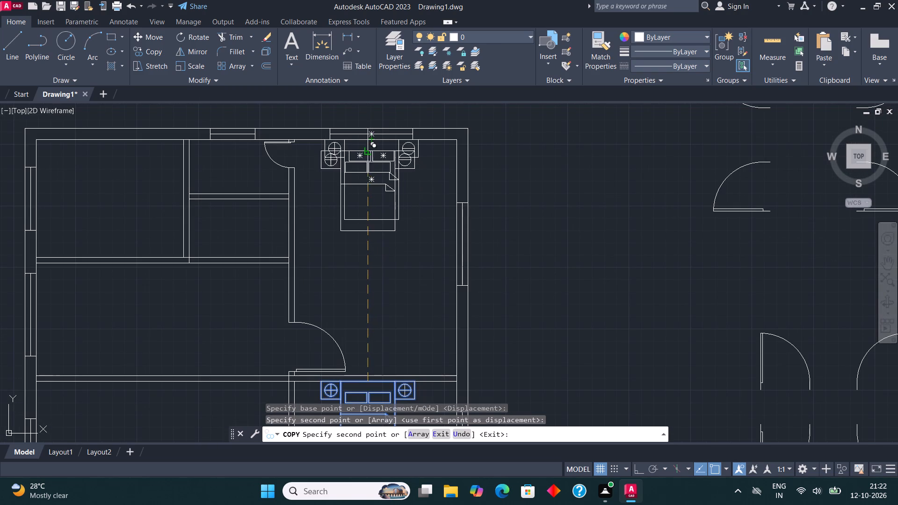
key(Escape)
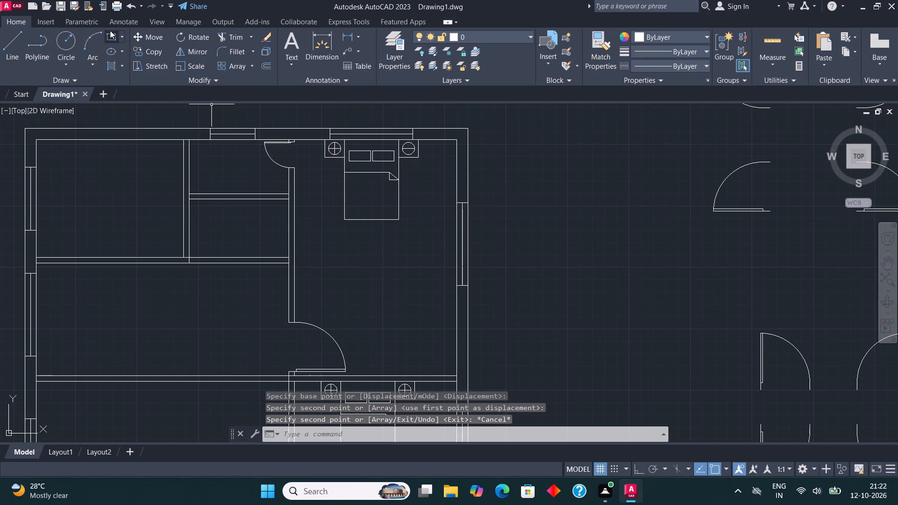
Draw a horizontal rectangle in the top bedroom's lower-right corner, against the lower and right walls, clear of the door swing.
click(110, 30)
scroll(424, 368, up, 1)
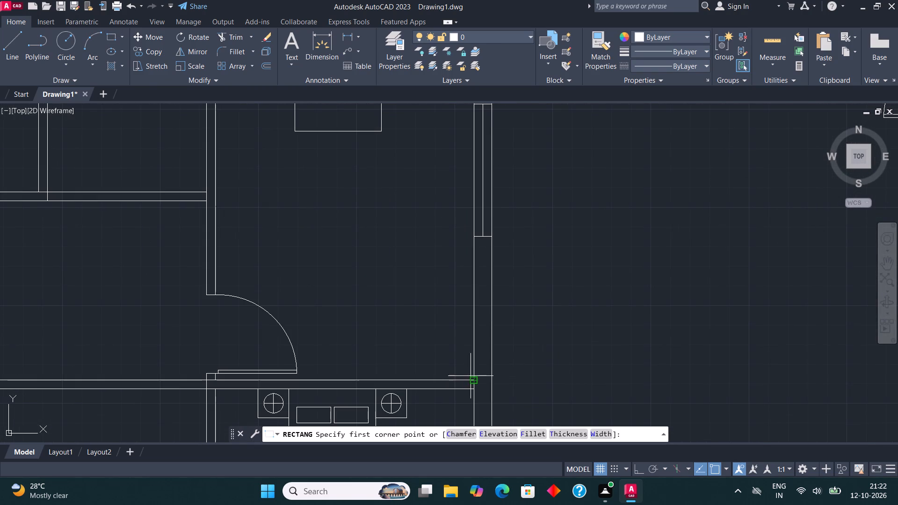
click(471, 380)
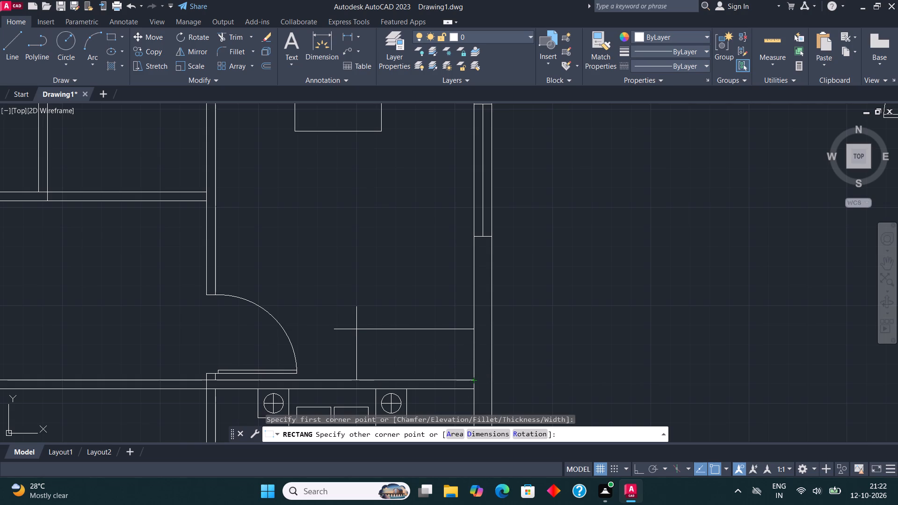
click(350, 332)
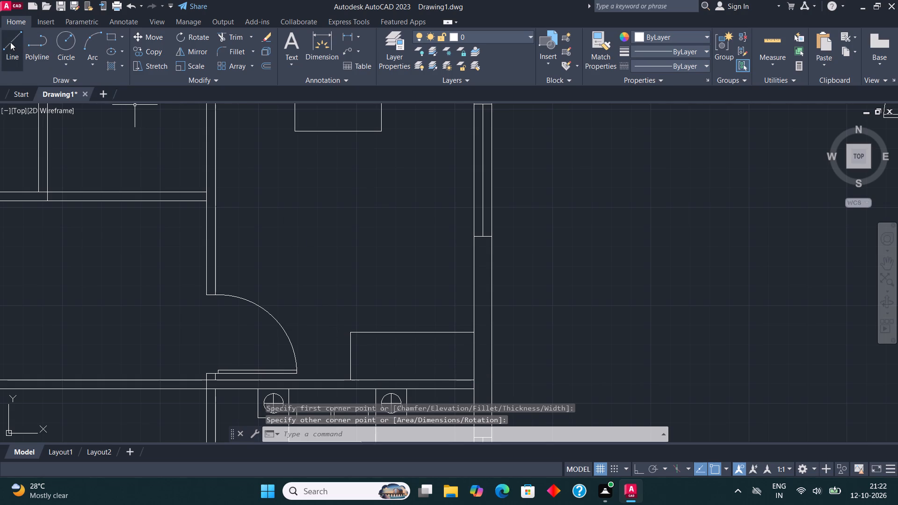
Divide the corner rectangle with a vertical line from the lower wall to its top edge, about two thirds along from its left side.
click(10, 42)
scroll(456, 406, up, 1)
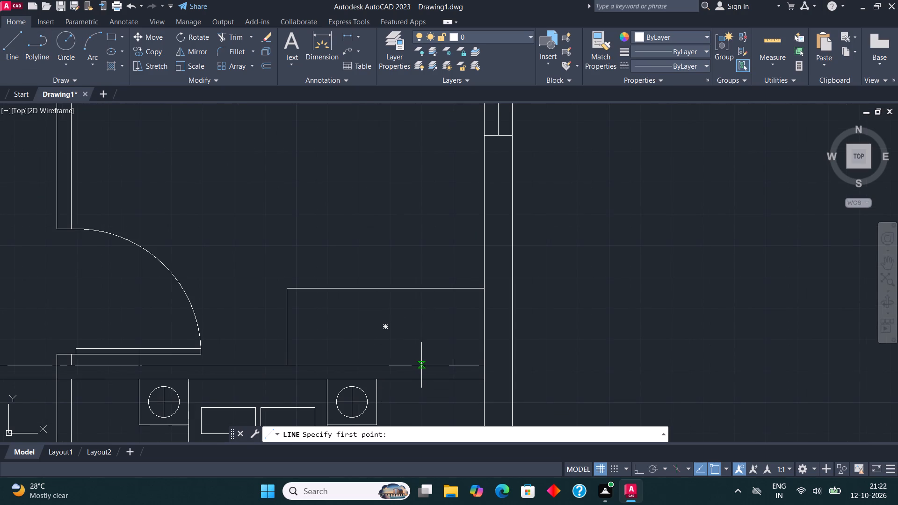
click(416, 365)
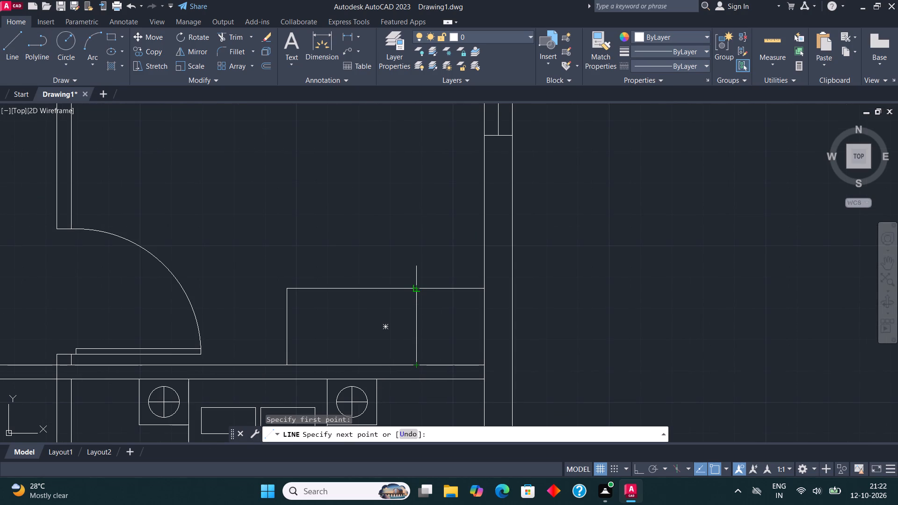
click(417, 290)
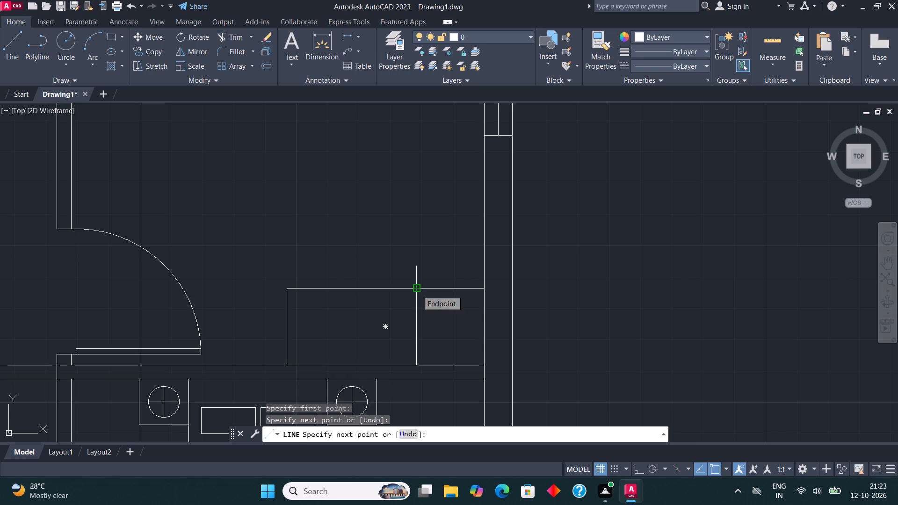
key(Escape)
Copy the upward-facing toilet by its tank's lower-left corner onto the lower wall of the bathroom beside the top bedroom.
scroll(406, 220, down, 3)
middle_drag(348, 242, 406, 281)
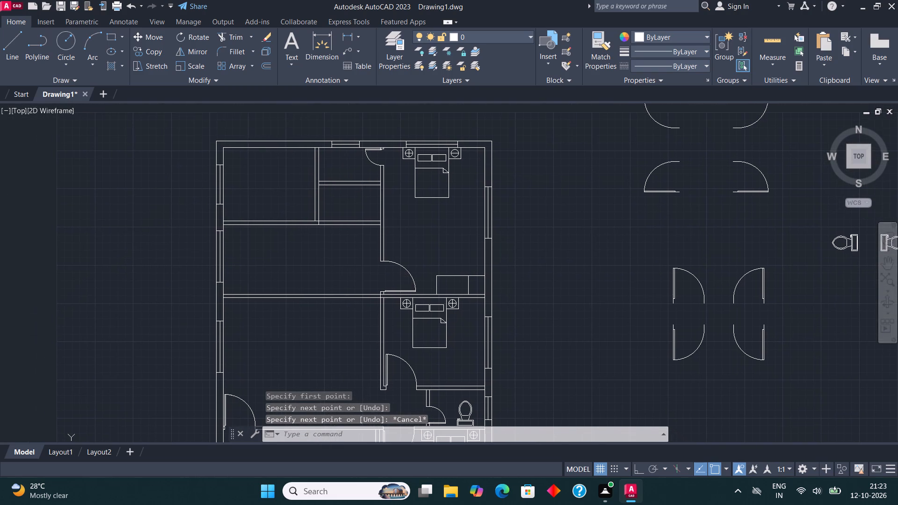
scroll(387, 268, down, 2)
scroll(596, 271, up, 2)
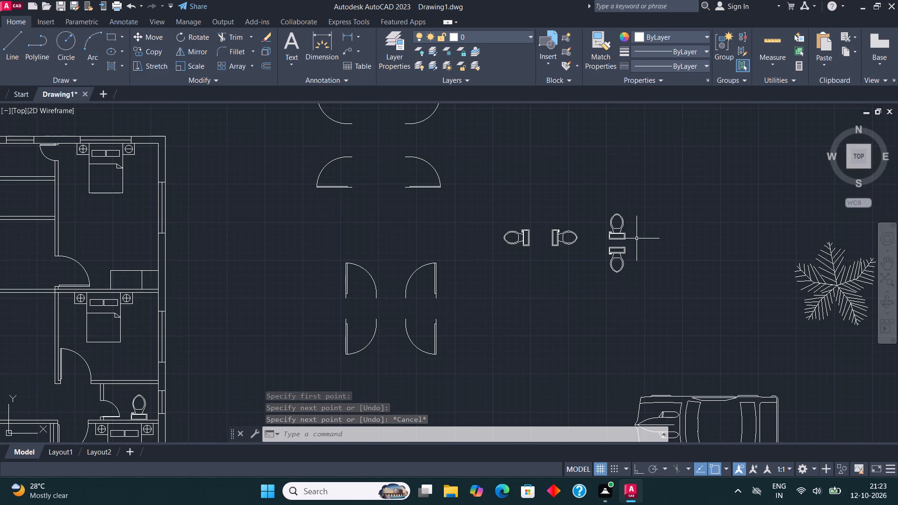
click(632, 221)
click(566, 221)
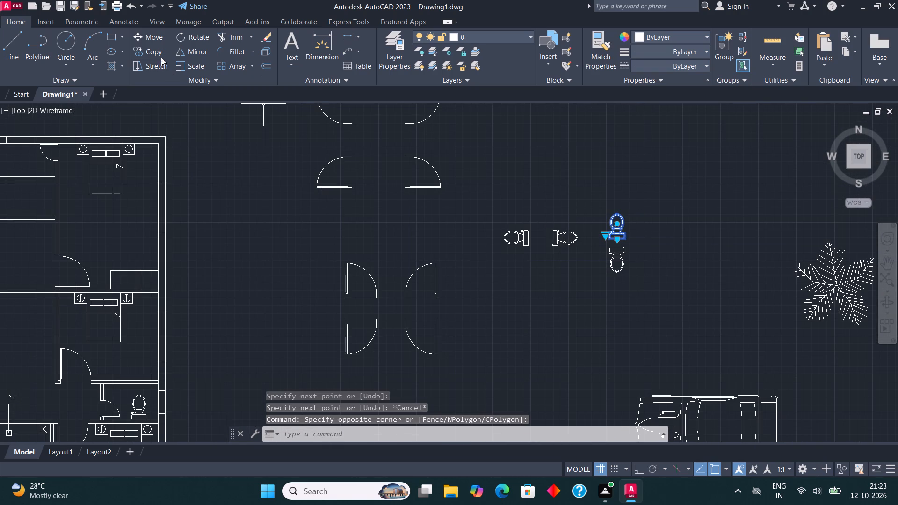
click(153, 48)
scroll(604, 247, up, 3)
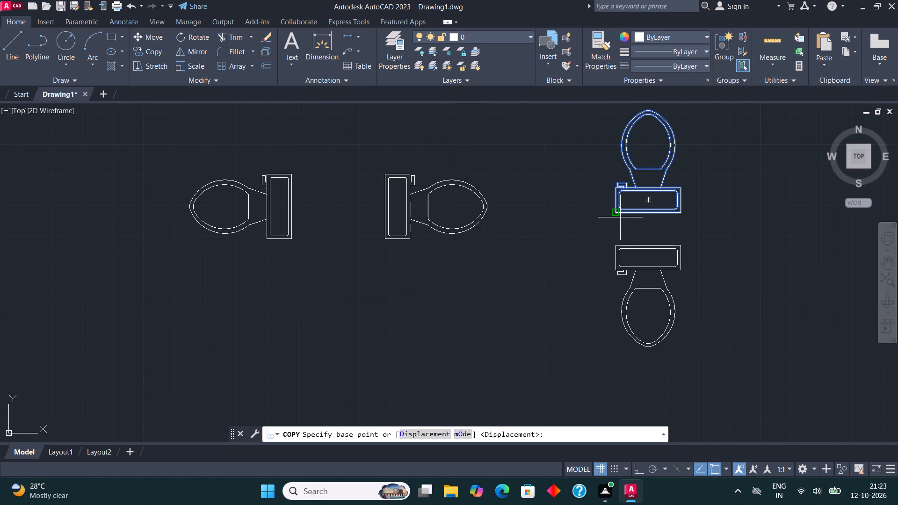
click(620, 216)
scroll(611, 251, down, 3)
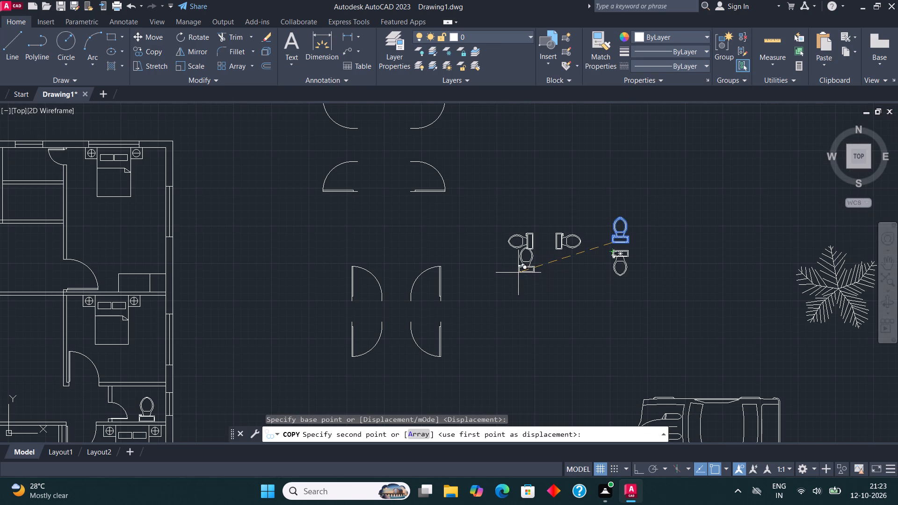
scroll(524, 274, down, 2)
scroll(318, 205, up, 2)
scroll(355, 279, up, 2)
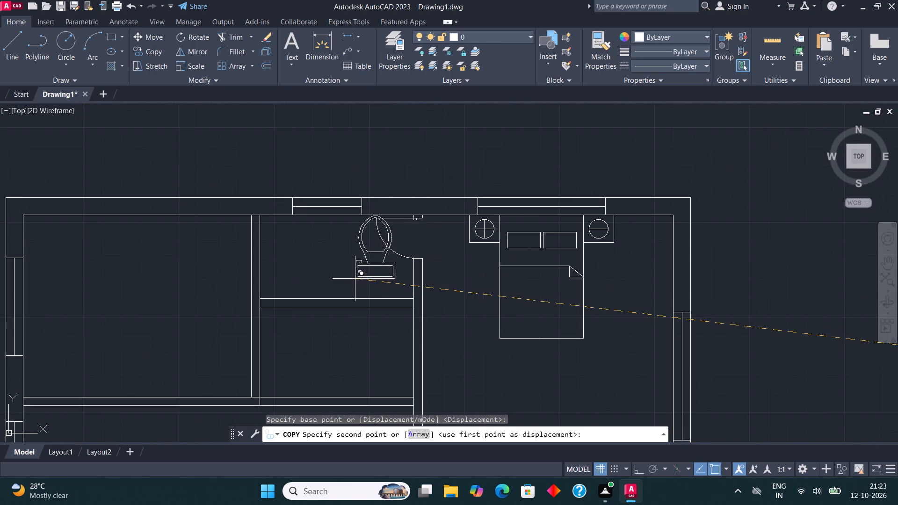
scroll(355, 289, up, 1)
click(331, 303)
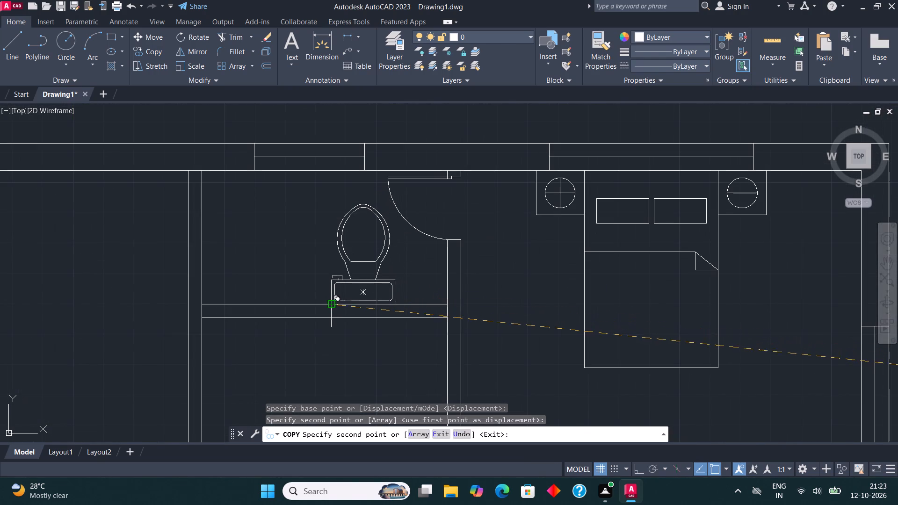
key(Escape)
With Ortho on, draw a line 2' down from the upper-left room's inner top-left corner and across to its right wall.
scroll(344, 283, down, 1)
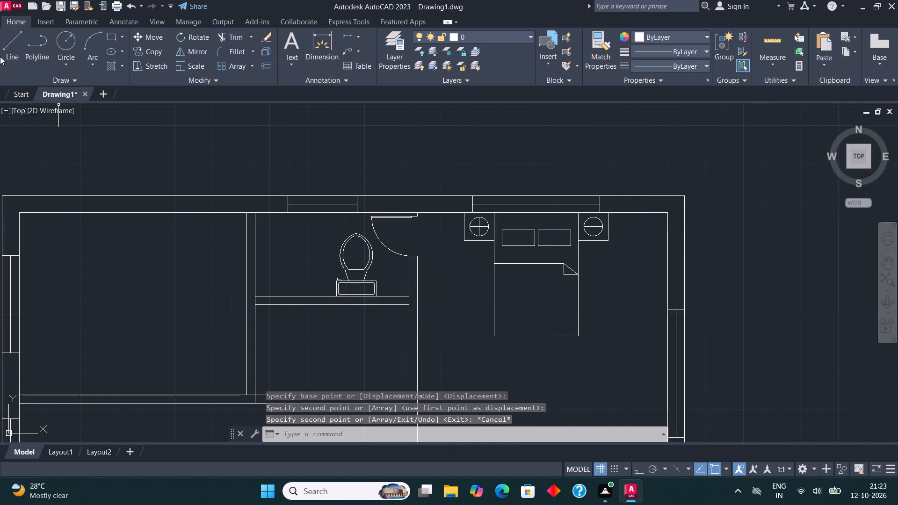
click(8, 46)
middle_drag(146, 218, 412, 234)
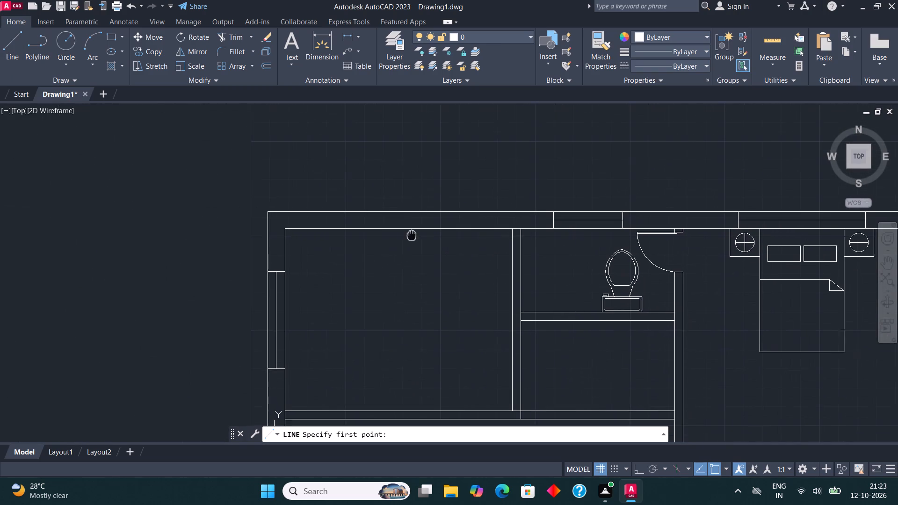
middle_drag(412, 234, 411, 234)
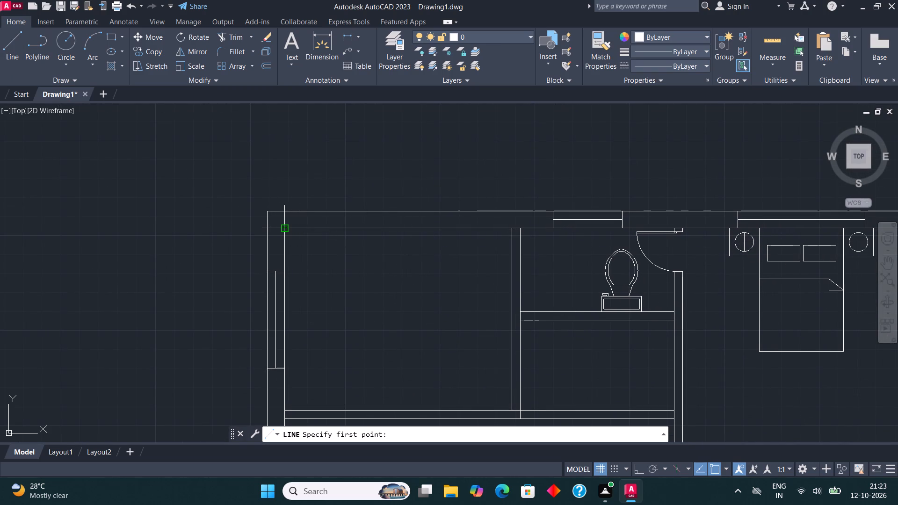
click(286, 228)
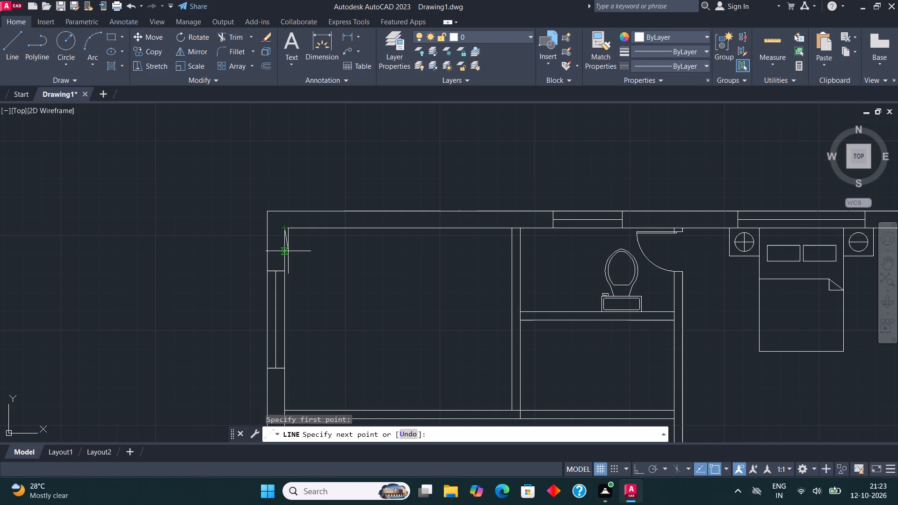
key(F8)
key(2)
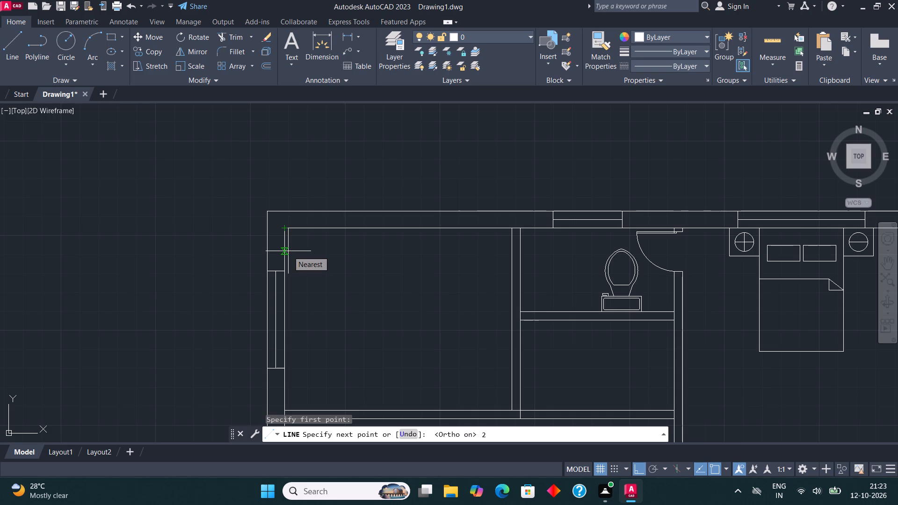
key(apostrophe)
key(Return)
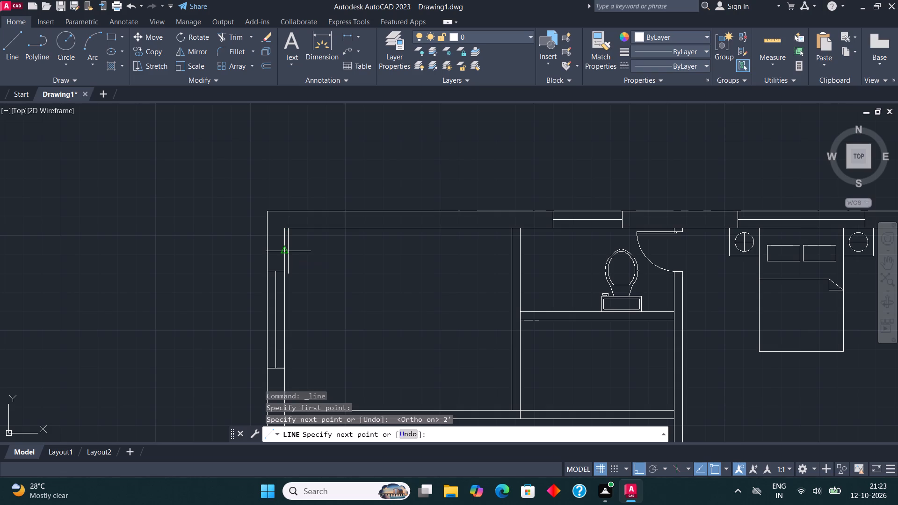
click(512, 275)
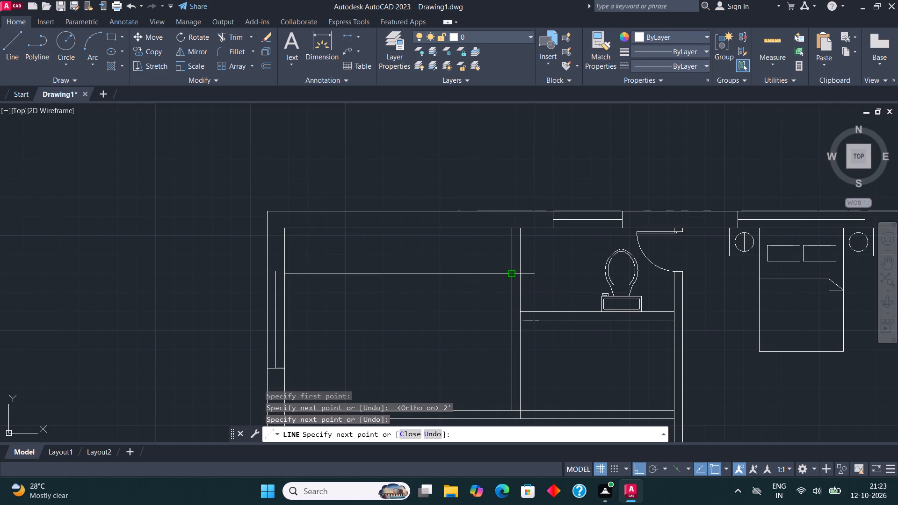
key(Escape)
middle_drag(478, 267, 416, 267)
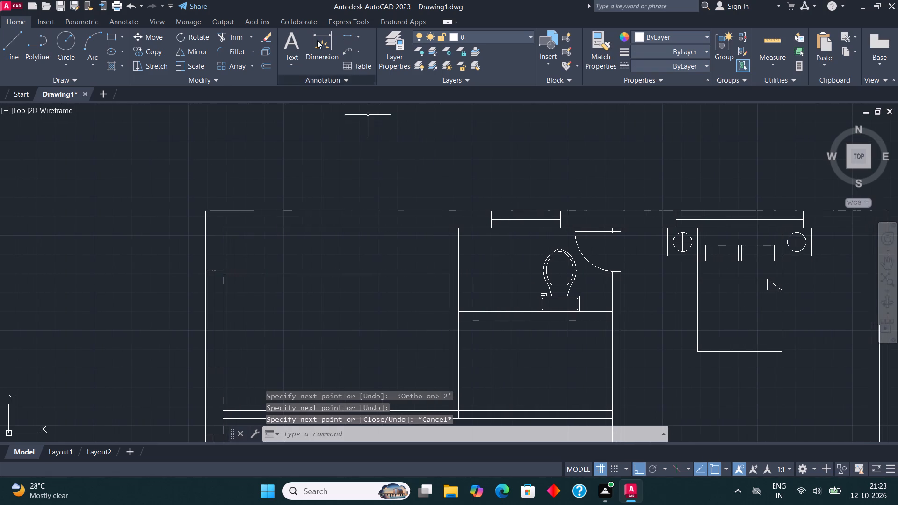
Draw a horizontal rectangle for the stove on the upper-left room's counter, between the top wall and counter line, right of centre.
click(112, 36)
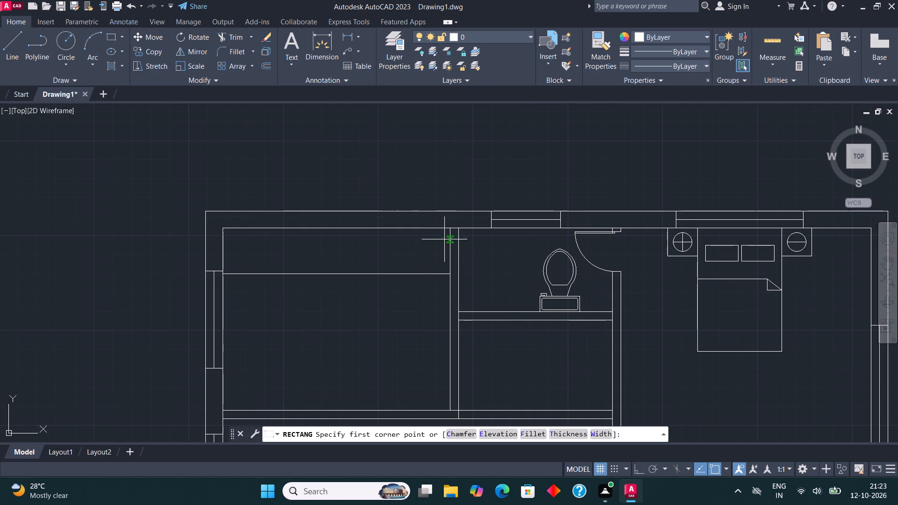
scroll(425, 240, up, 1)
click(415, 227)
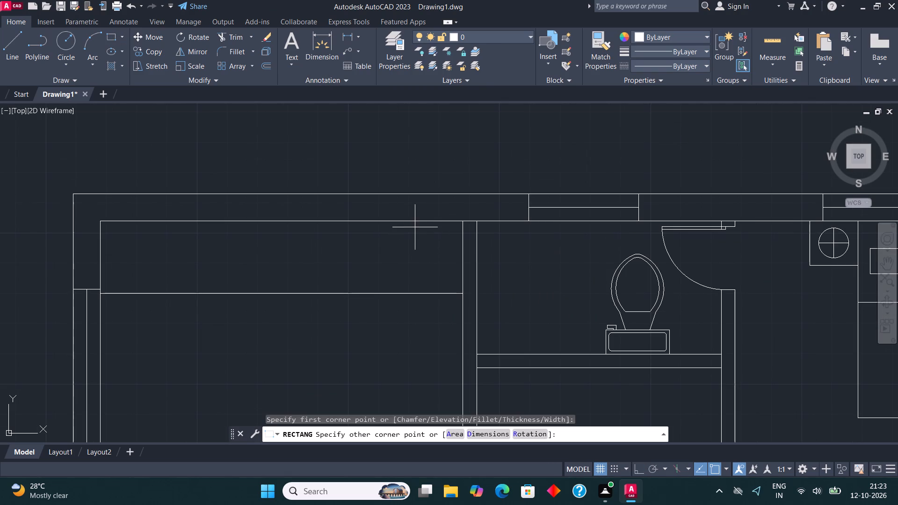
click(308, 287)
Draw a burner circle with a radius of about 3" in the stove rectangle's upper-left corner area.
scroll(362, 261, up, 2)
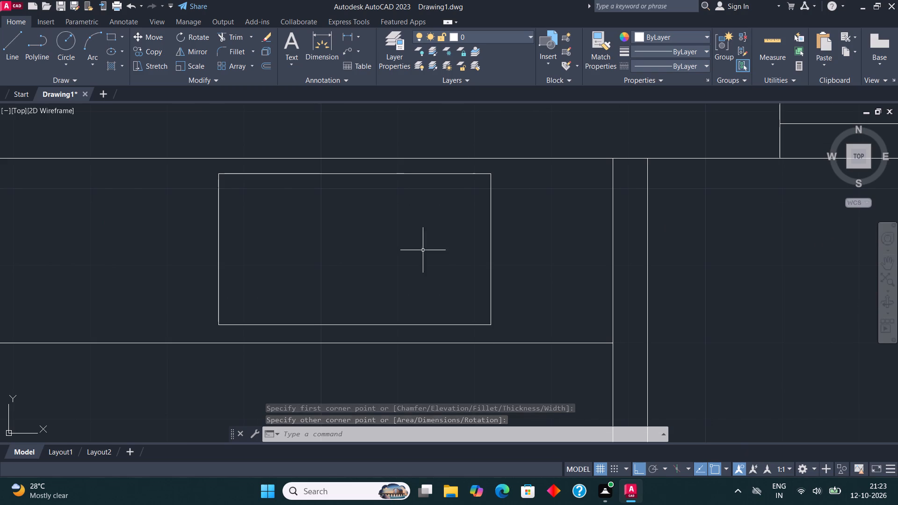
click(69, 41)
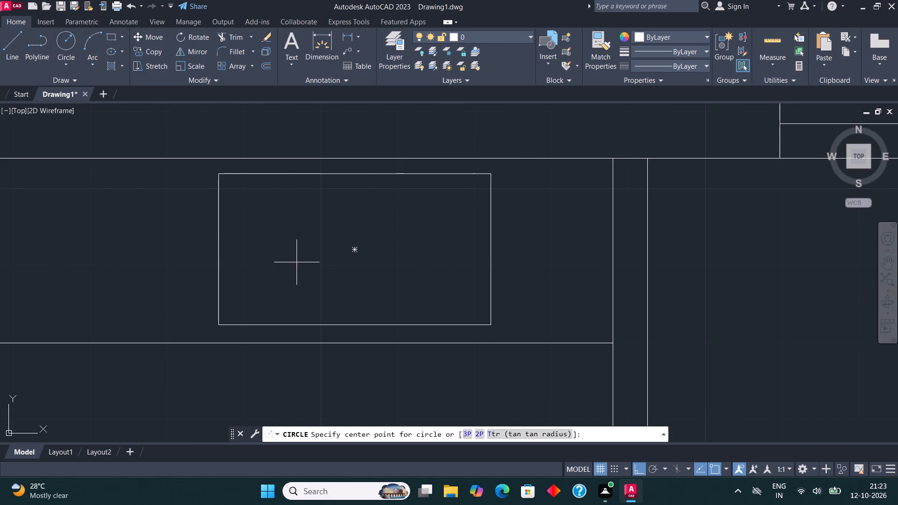
middle_drag(300, 276, 286, 354)
scroll(268, 302, up, 1)
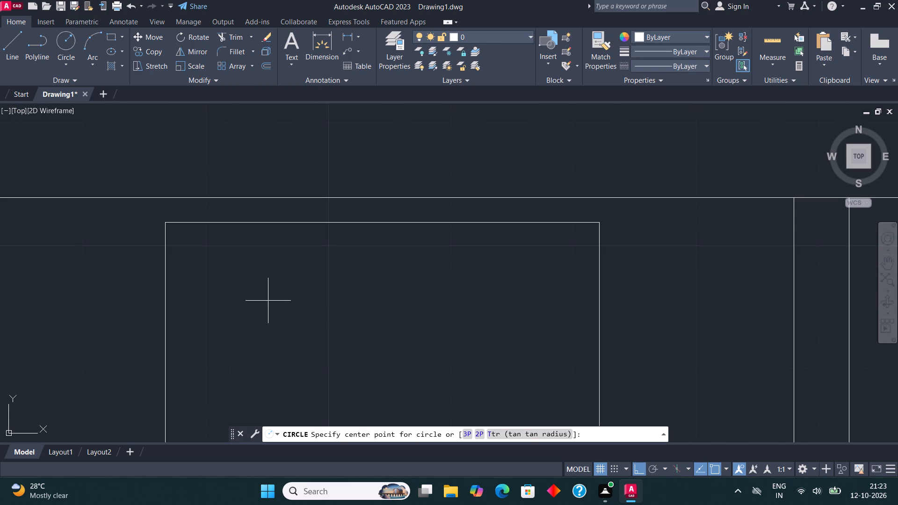
click(251, 291)
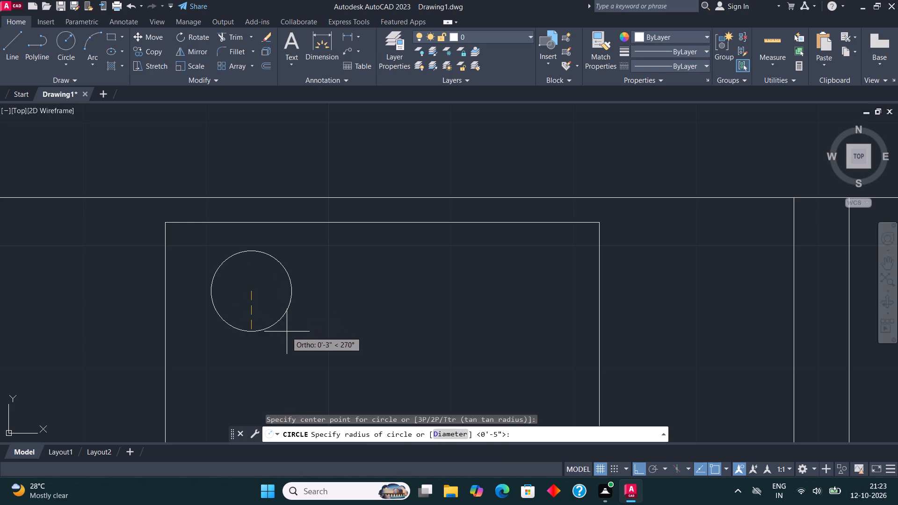
click(290, 334)
Draw four short lines outward from the burner circle's top, bottom, right and left quadrant points.
click(5, 45)
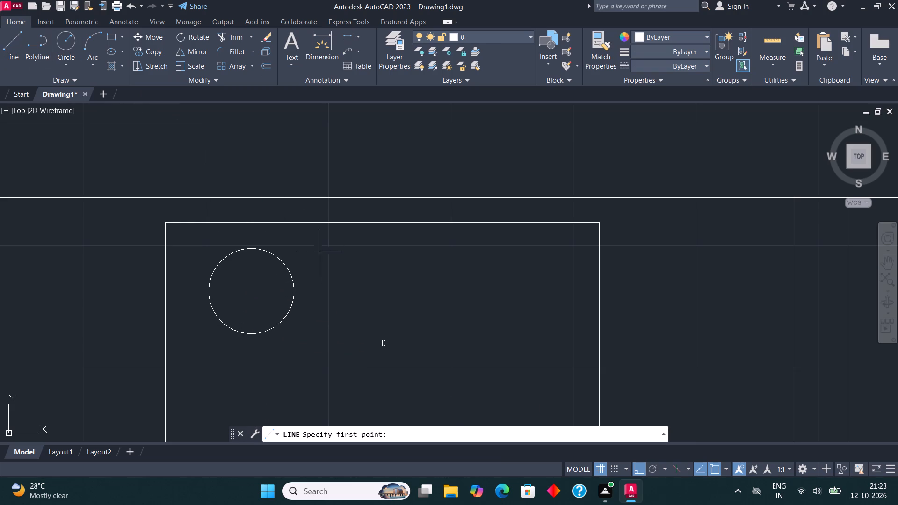
click(252, 248)
click(251, 235)
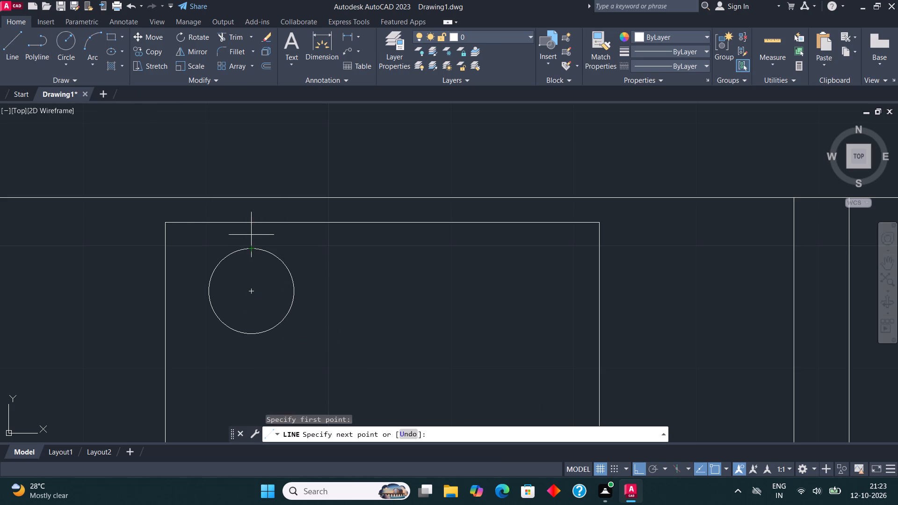
click(22, 34)
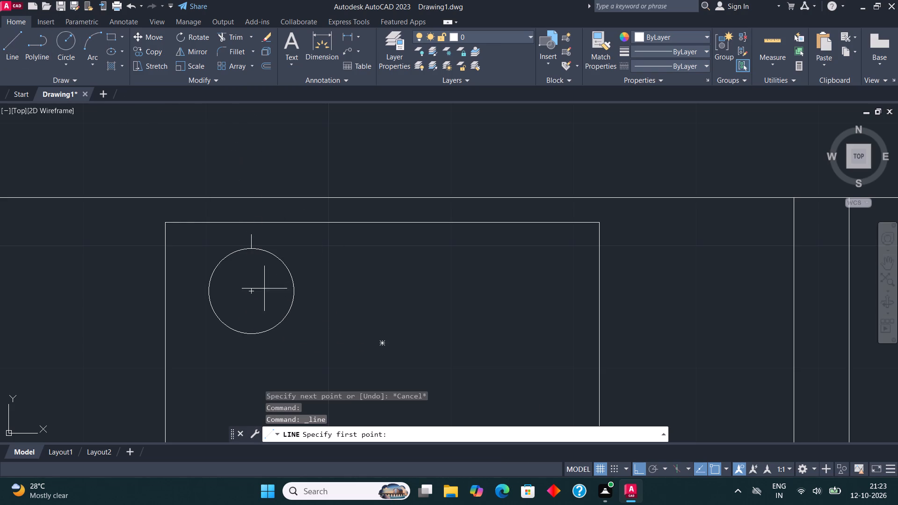
click(250, 336)
click(249, 347)
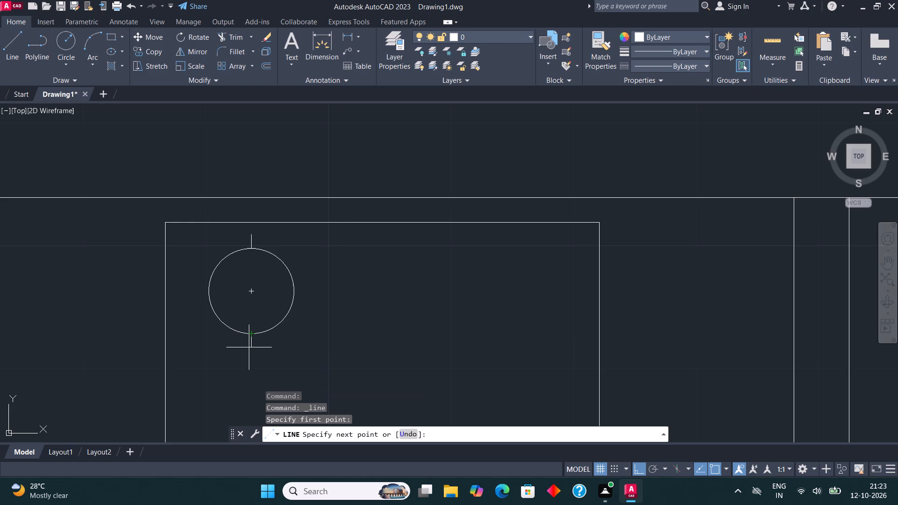
click(13, 41)
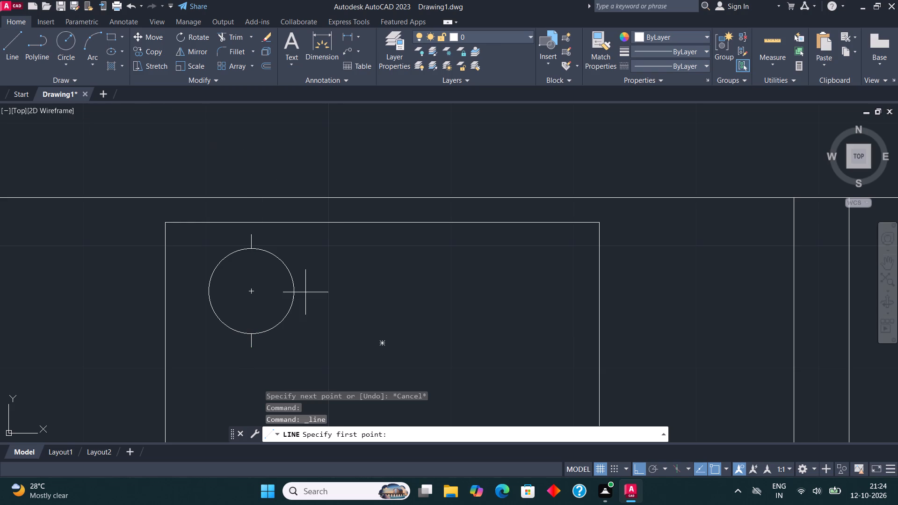
click(297, 294)
click(309, 296)
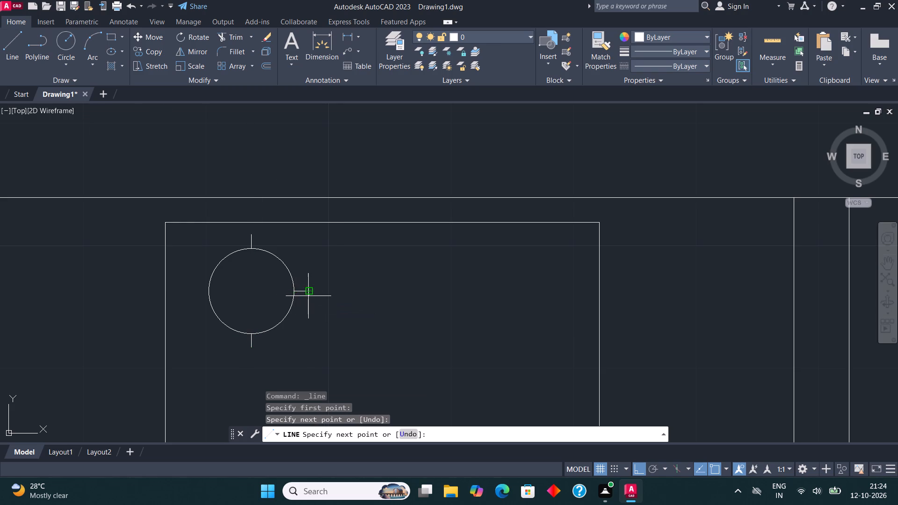
click(9, 38)
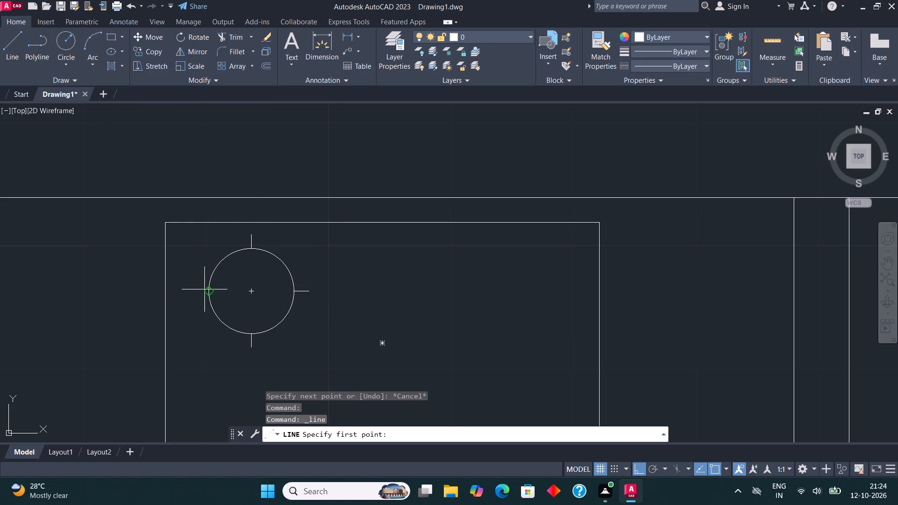
click(207, 293)
click(194, 290)
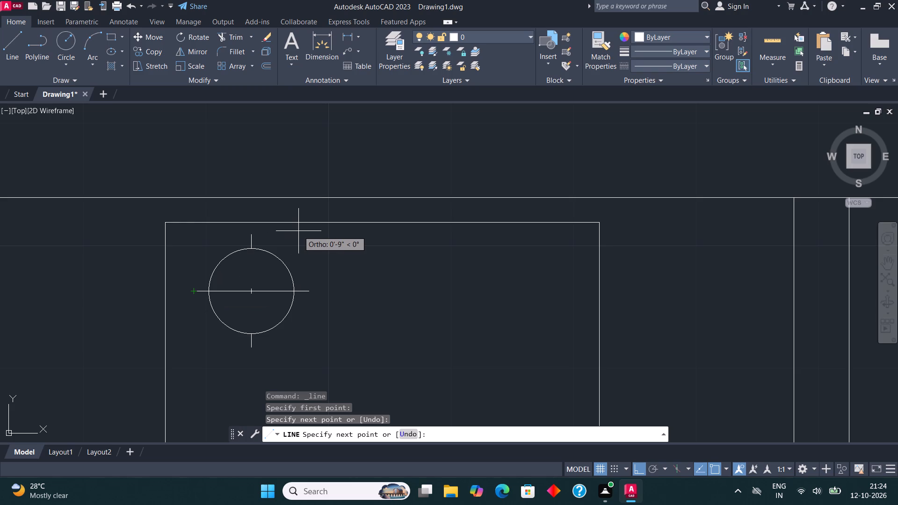
key(Escape)
Copy the burner with its tick lines from its centre to the stove's lower-left, upper-right and lower-right areas, turning Ortho off for the last.
click(323, 353)
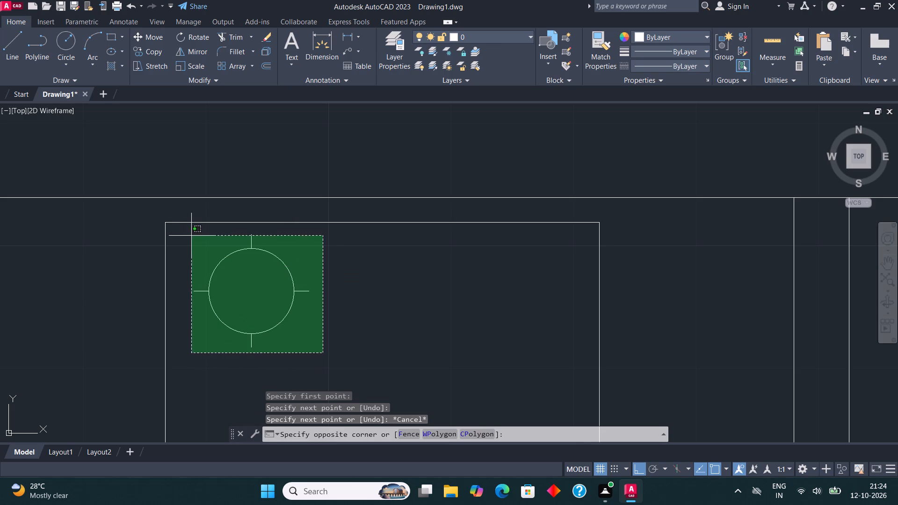
click(190, 234)
click(159, 49)
scroll(275, 147, down, 2)
click(268, 202)
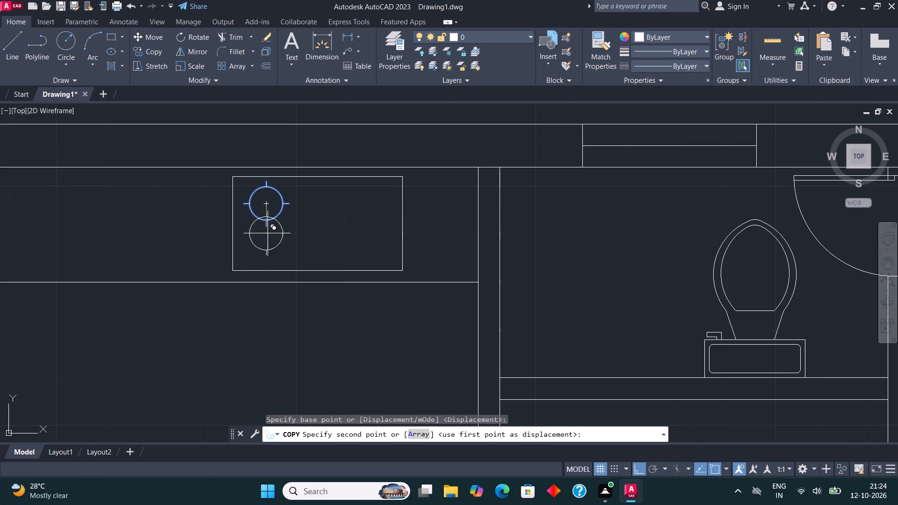
scroll(268, 245, up, 1)
click(268, 246)
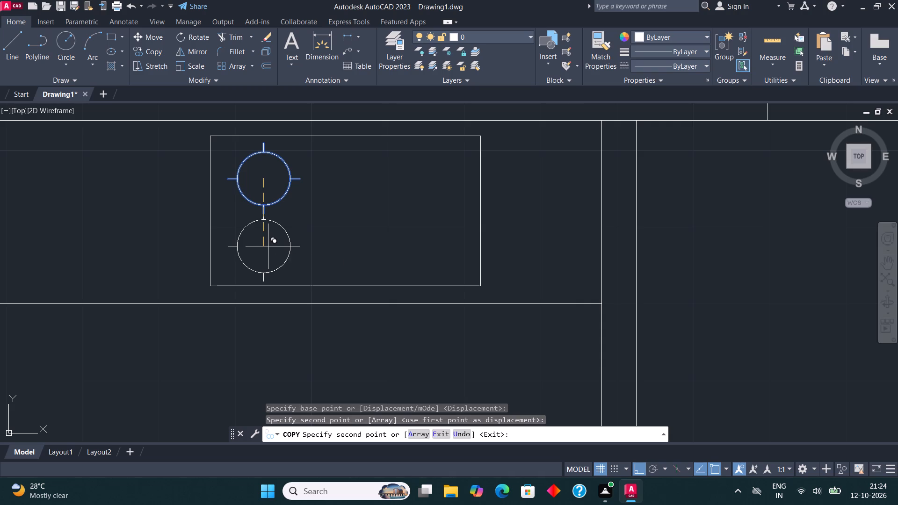
click(414, 180)
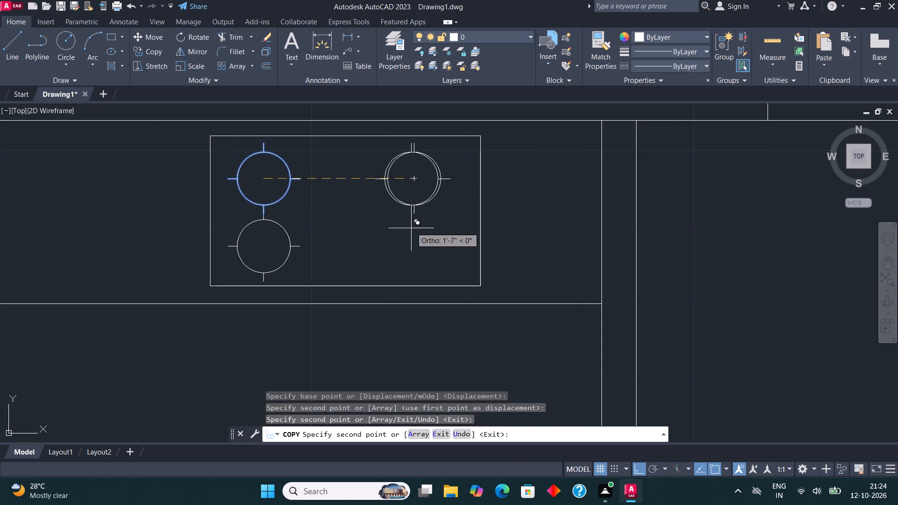
key(F8)
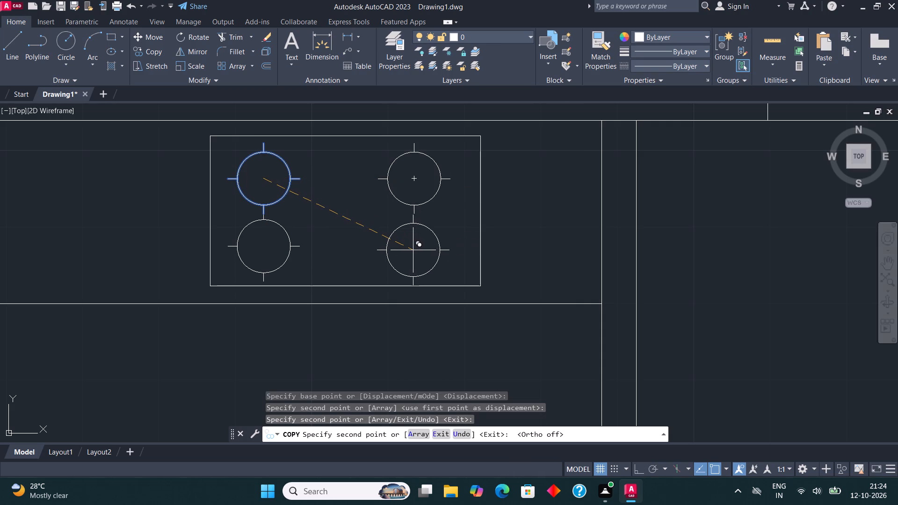
click(415, 250)
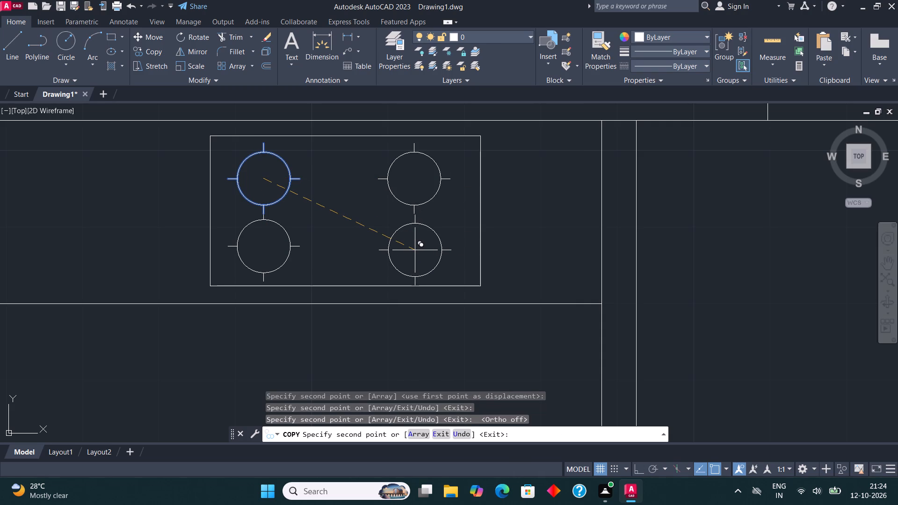
key(Escape)
Draw a horizontal sink rectangle near the counter's left end and divide it in half with a vertical line between its edge midpoints.
scroll(317, 260, down, 2)
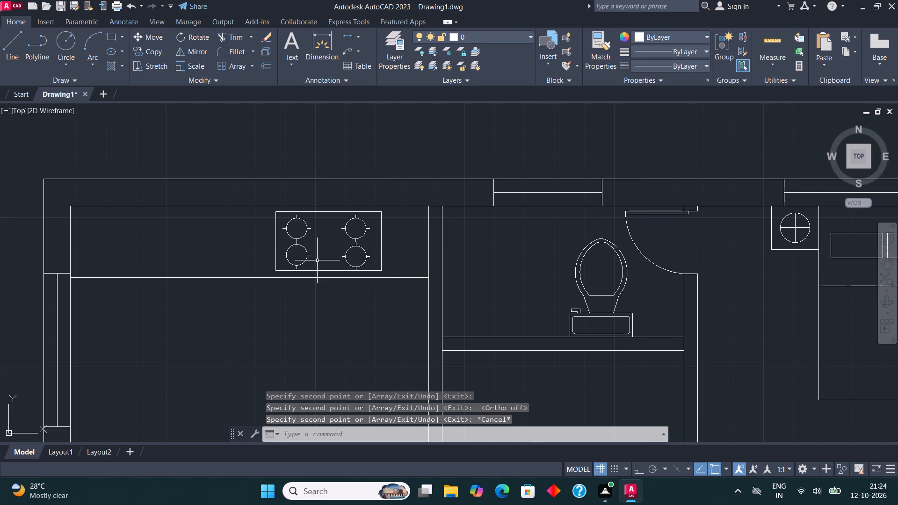
middle_drag(213, 215, 283, 216)
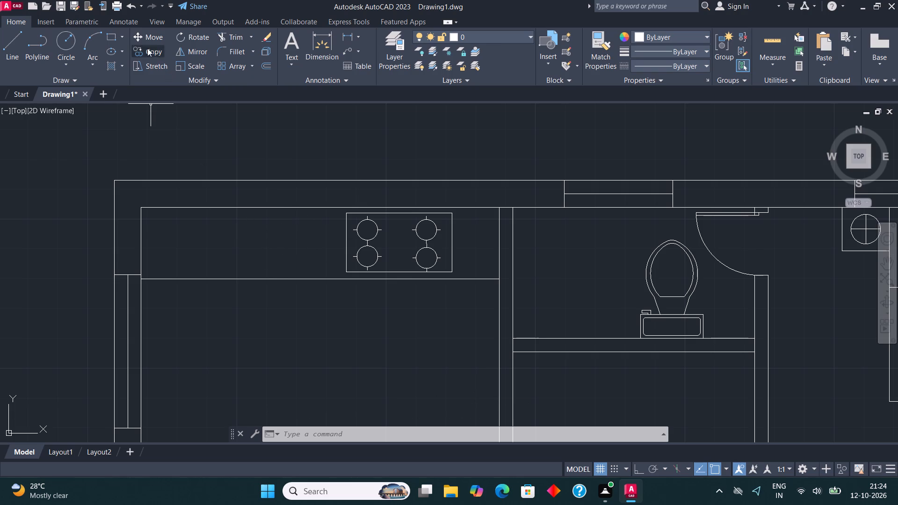
click(110, 34)
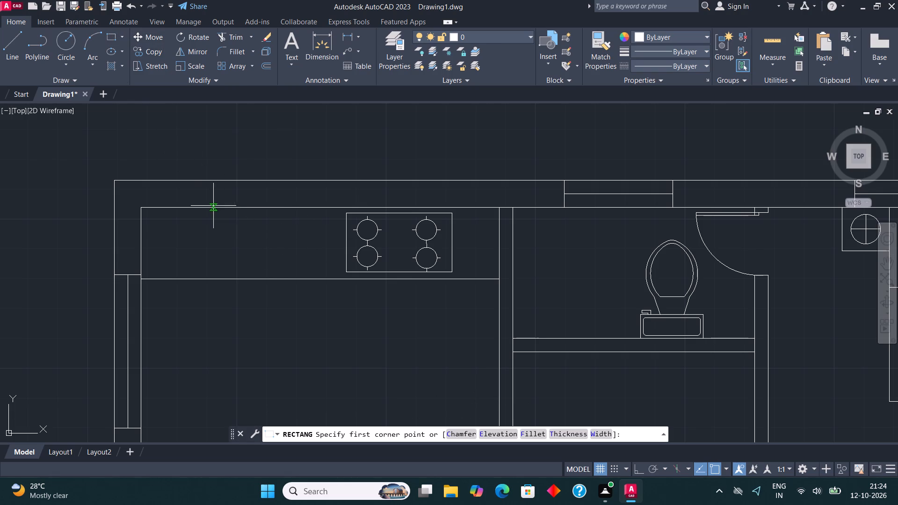
scroll(213, 206, up, 2)
click(94, 228)
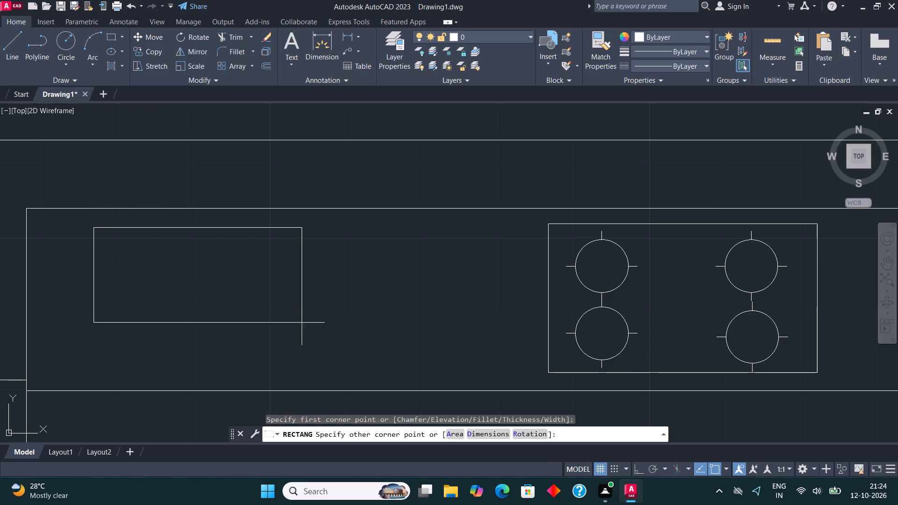
click(350, 375)
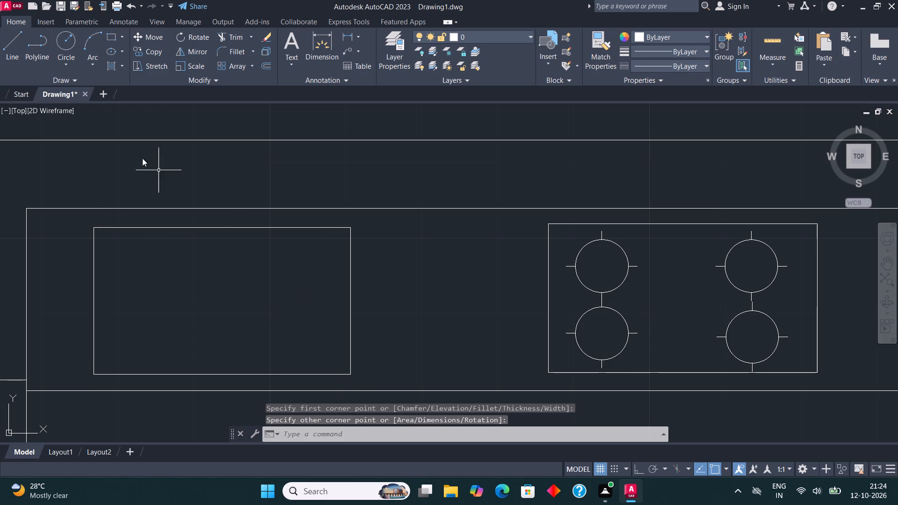
click(14, 41)
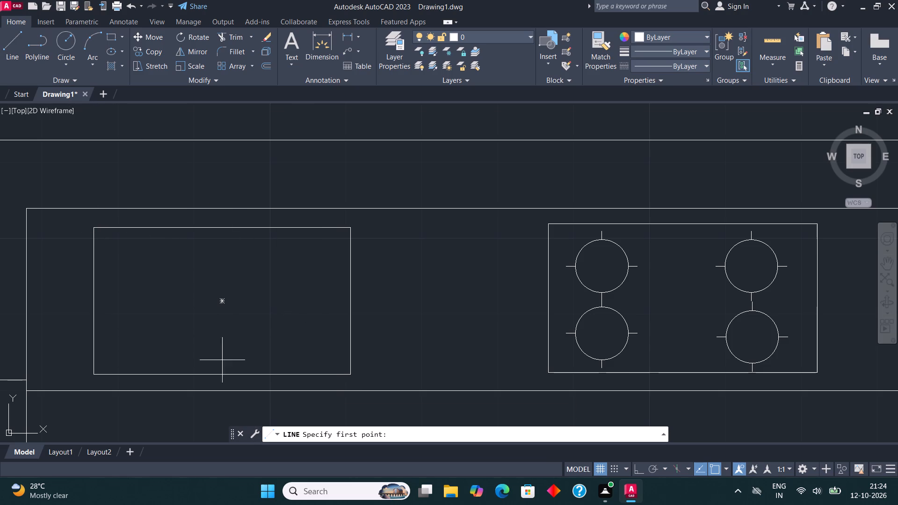
click(218, 375)
click(225, 231)
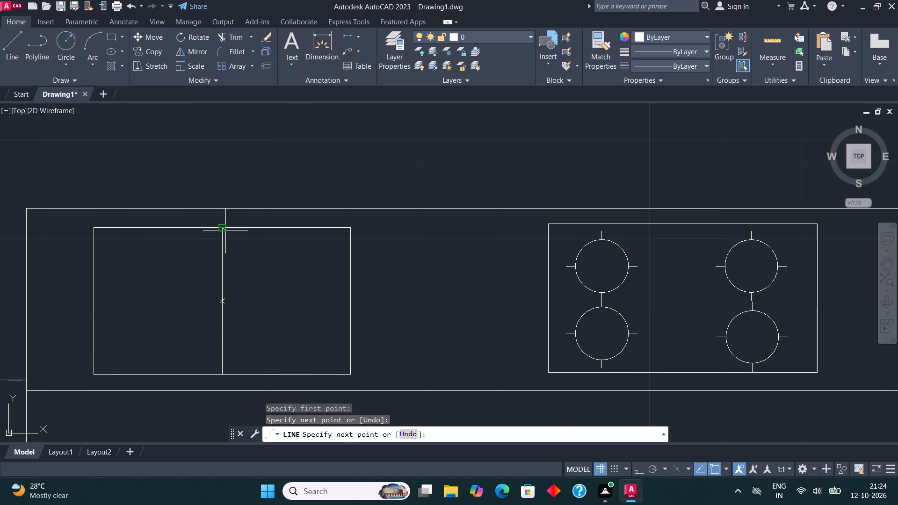
Draw an inset basin rectangle in the sink's left half with a small drain circle at its centre.
click(109, 36)
click(100, 242)
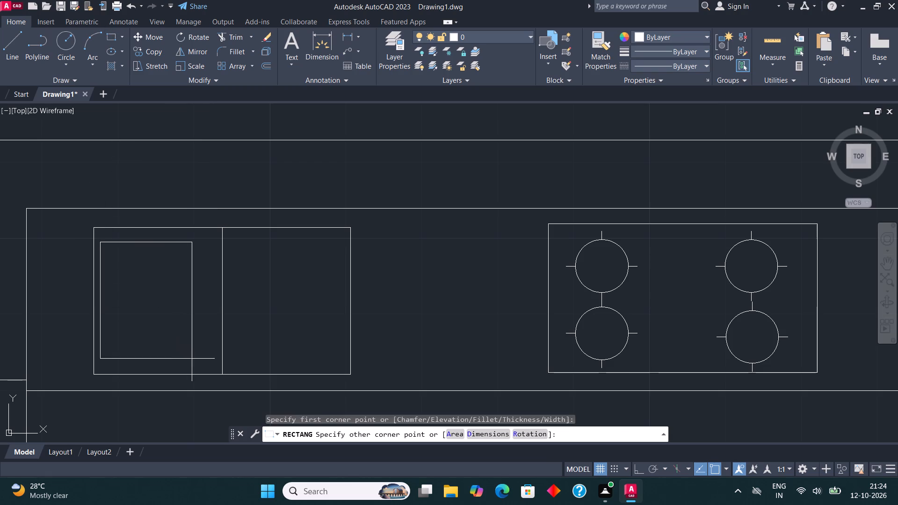
click(213, 363)
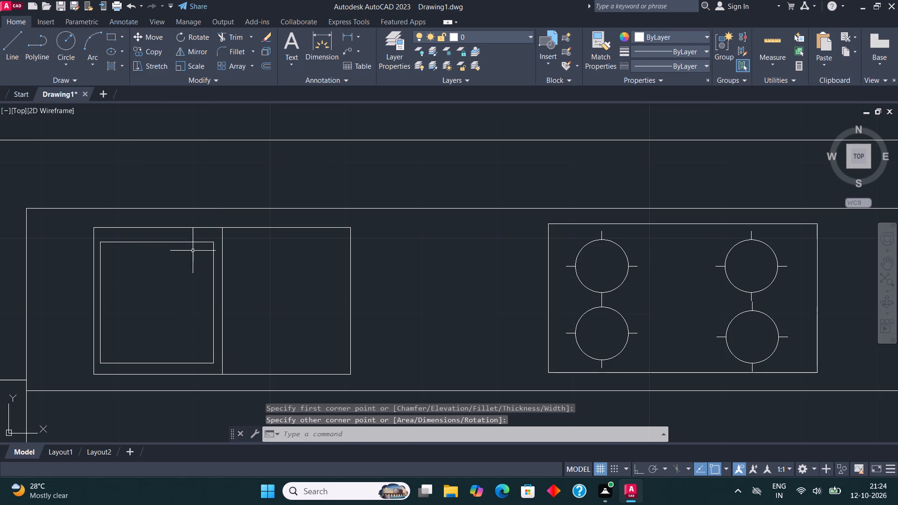
click(65, 39)
click(157, 300)
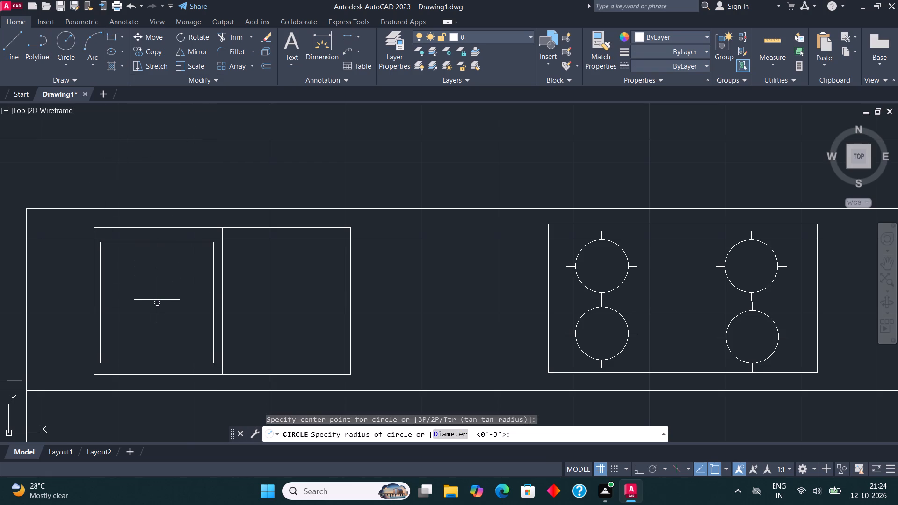
click(161, 303)
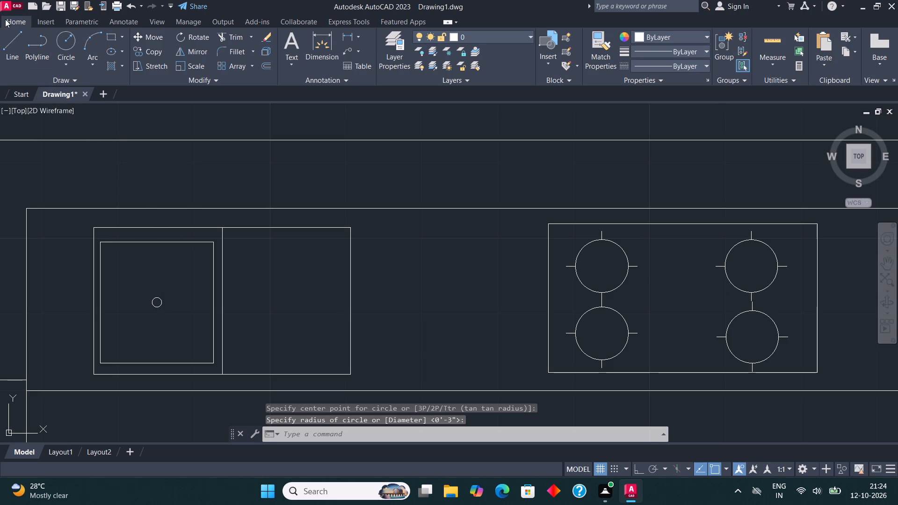
Draw a horizontal line near the top of the sink's undivided right half with Ortho on, leaving a small gap at both sides.
click(11, 43)
scroll(256, 263, up, 1)
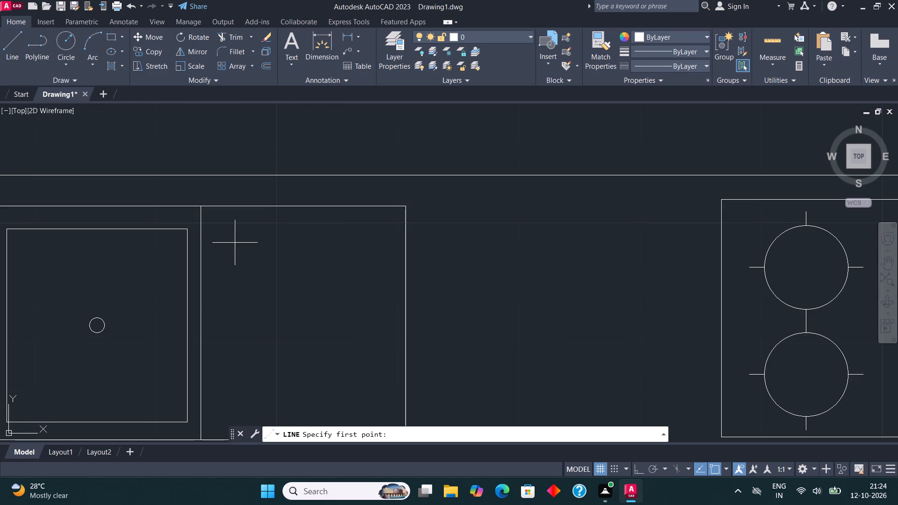
click(223, 231)
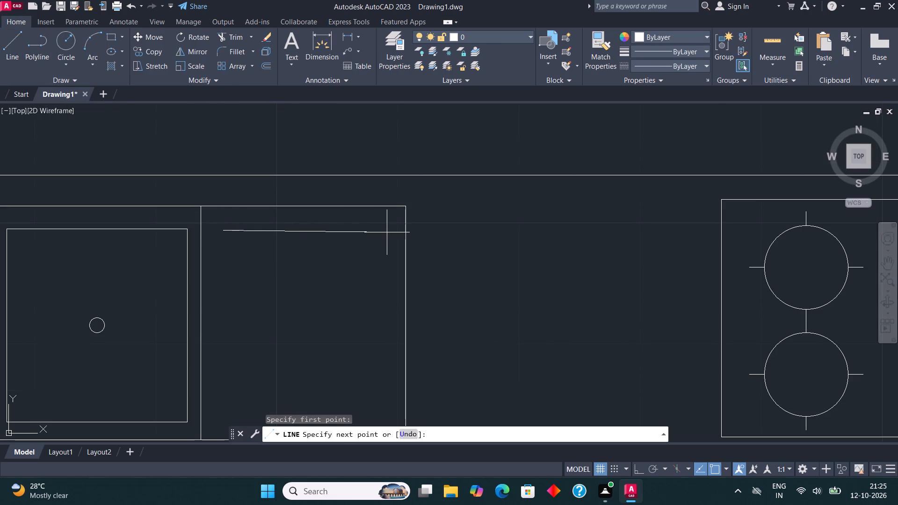
key(F8)
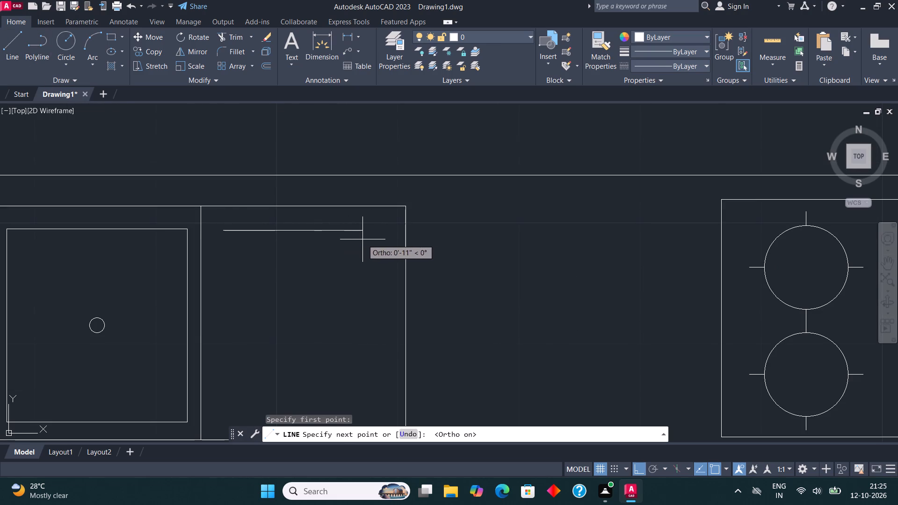
click(380, 239)
key(Escape)
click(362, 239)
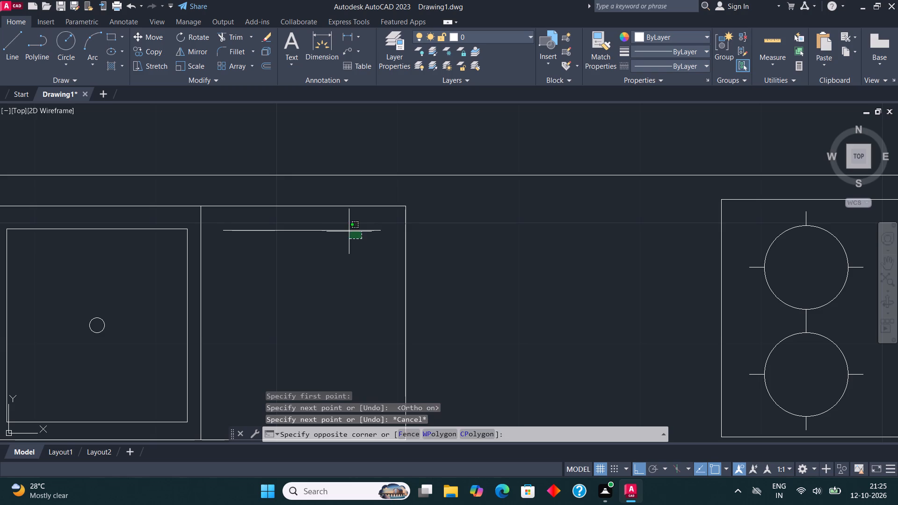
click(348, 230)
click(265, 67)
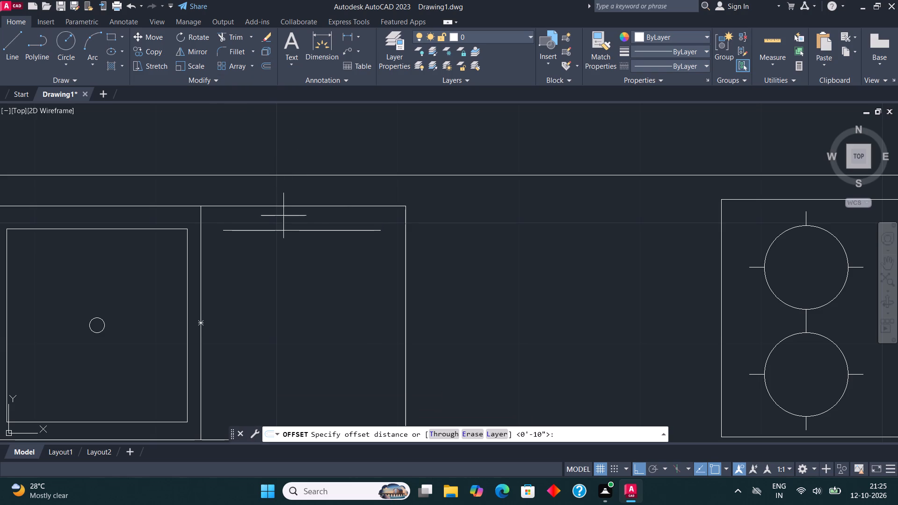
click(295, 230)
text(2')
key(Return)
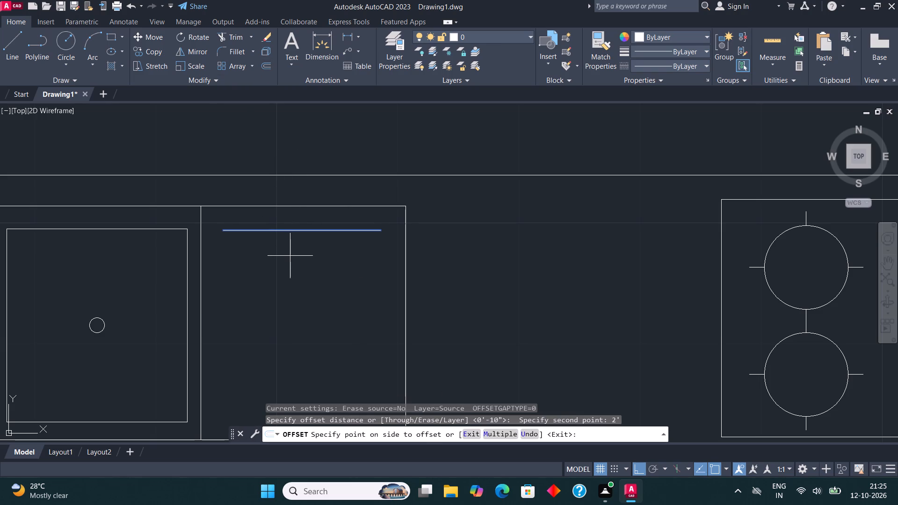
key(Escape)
Offset the drainboard line downward four times at 2" spacing, each time from the newest line.
click(291, 229)
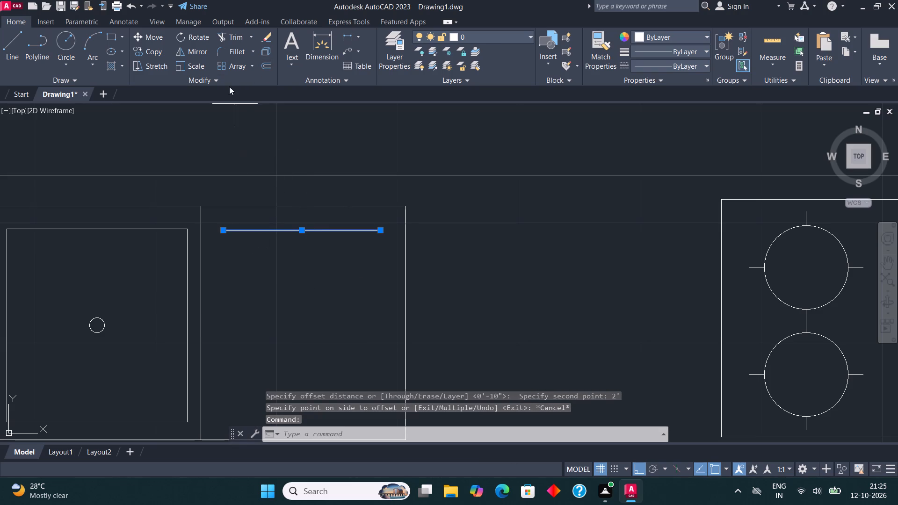
click(268, 65)
click(296, 230)
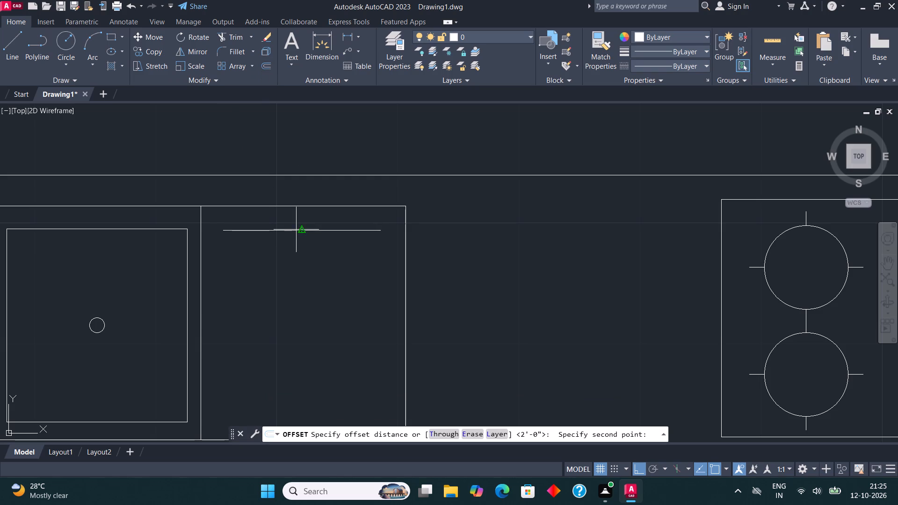
key(2)
key(shift+quotedbl)
key(Return)
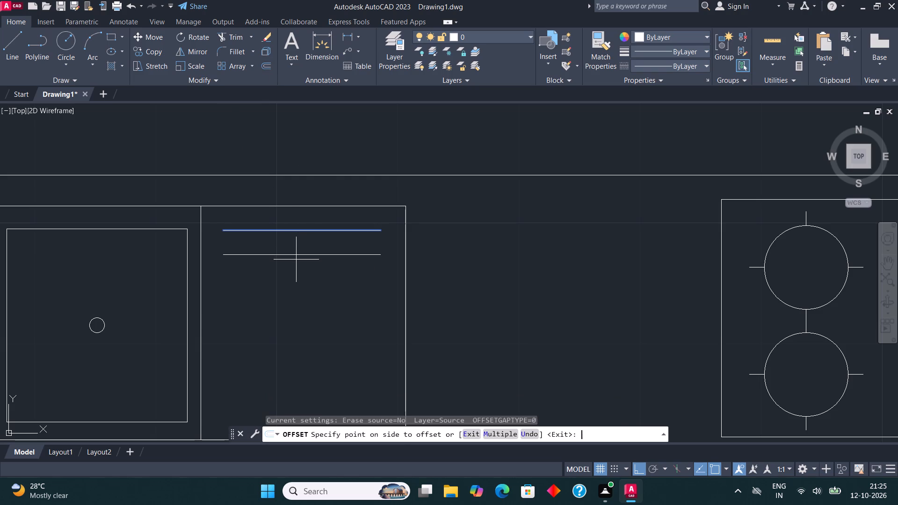
click(297, 284)
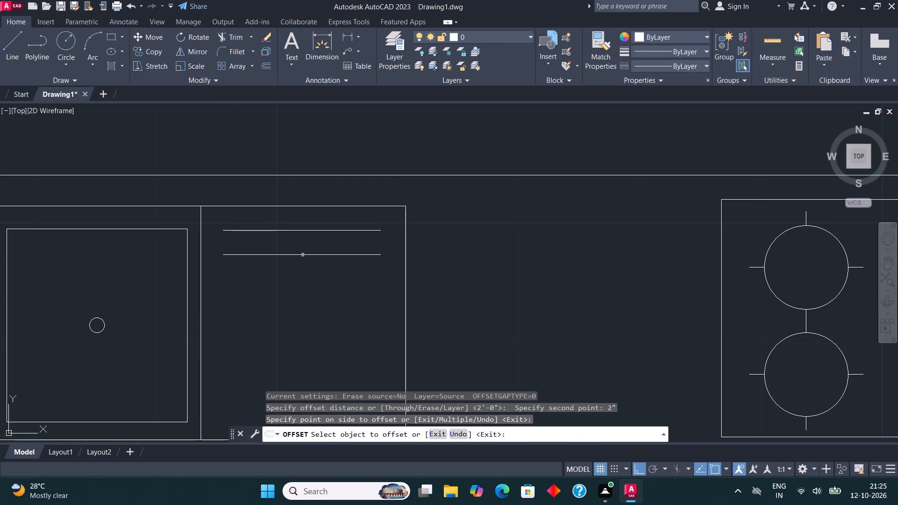
click(303, 255)
click(302, 303)
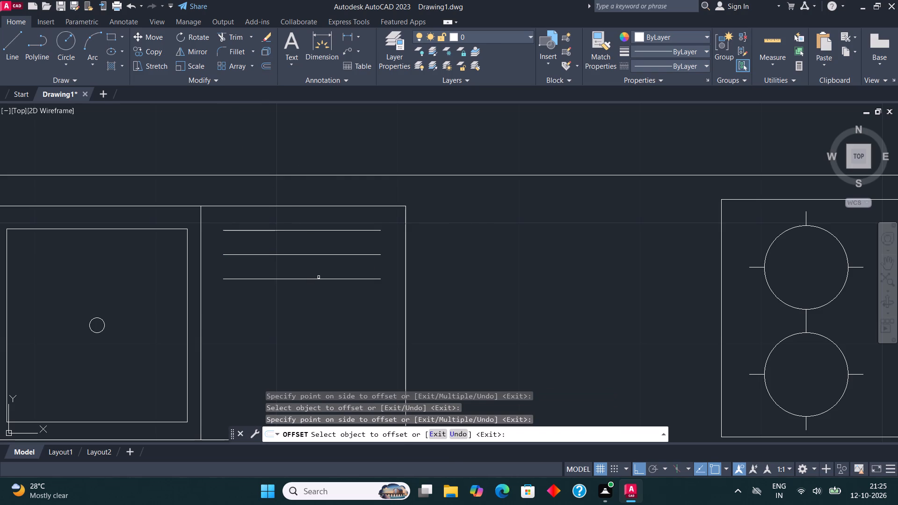
click(319, 278)
click(319, 304)
click(321, 303)
click(318, 330)
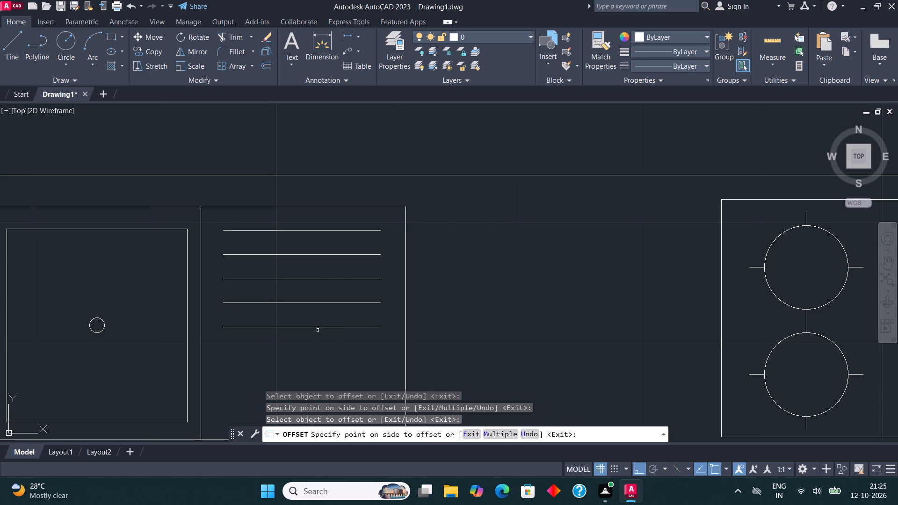
Offset four more drainboard lines downward at the same 2" spacing until they reach the sink's bottom edge.
scroll(348, 267, down, 2)
scroll(338, 304, up, 2)
click(335, 273)
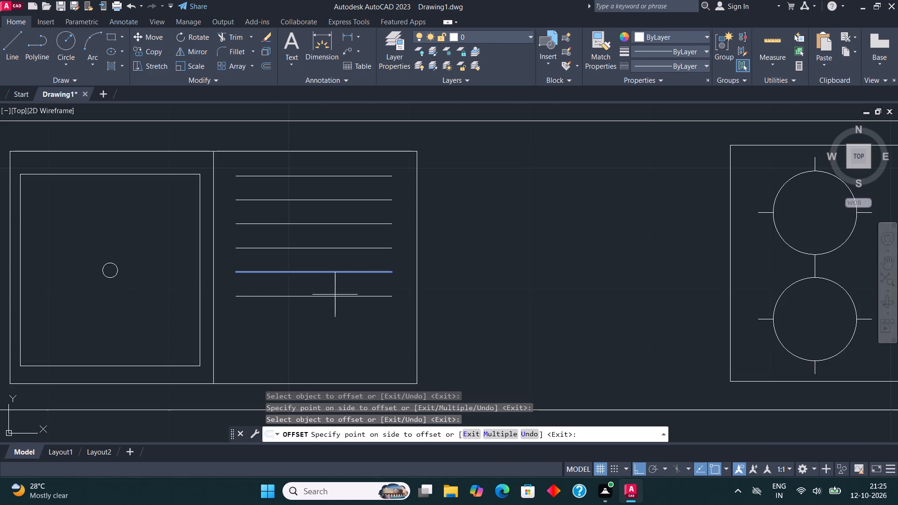
click(334, 296)
click(334, 296)
click(333, 325)
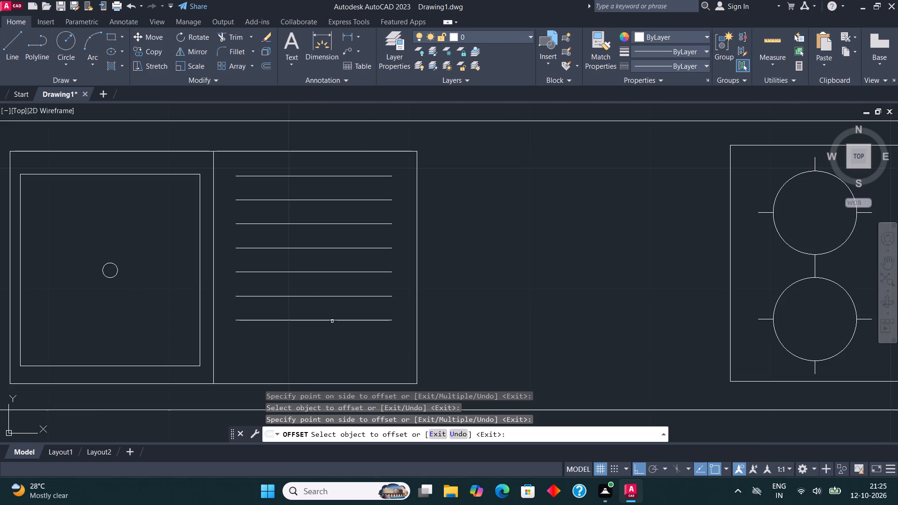
click(332, 321)
click(332, 336)
click(333, 342)
click(331, 346)
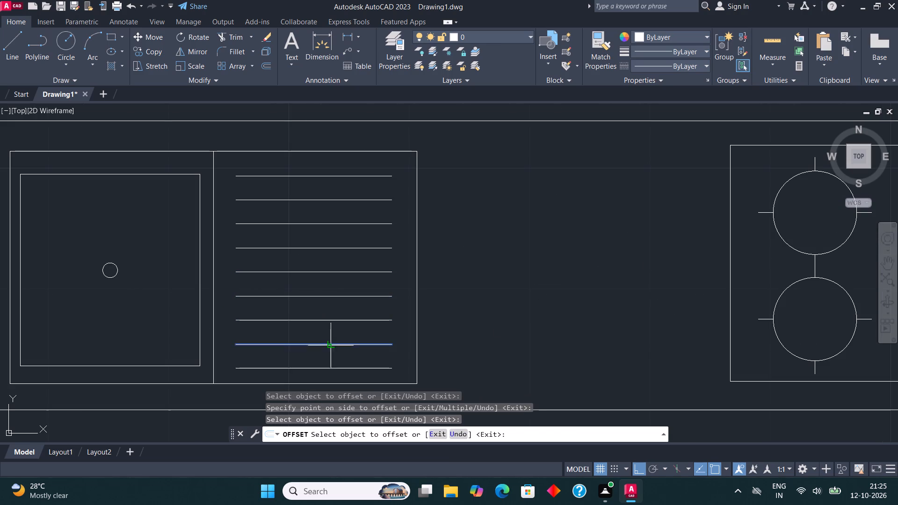
click(330, 360)
key(Escape)
Draw a line across the wall below the middle-left room and trim the wall from there to the bedroom partition for an opening.
scroll(329, 360, down, 2)
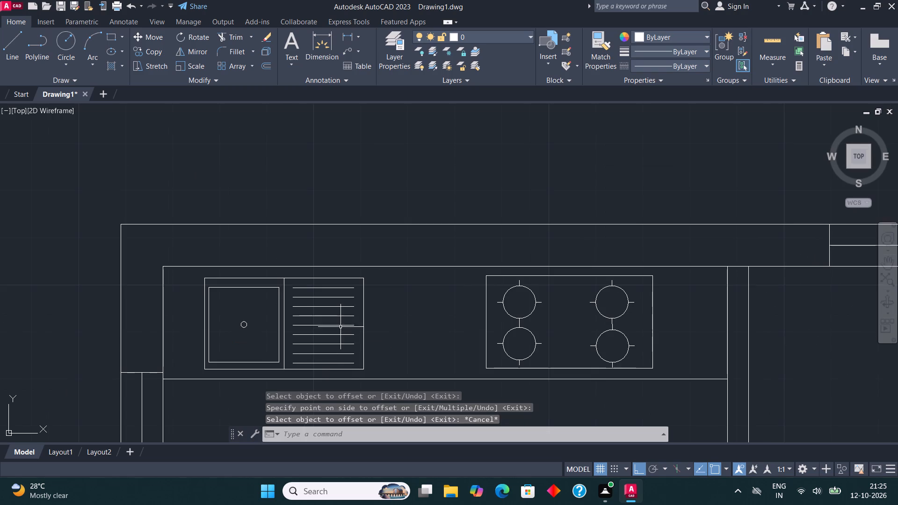
scroll(347, 328, down, 1)
middle_drag(346, 295, 340, 277)
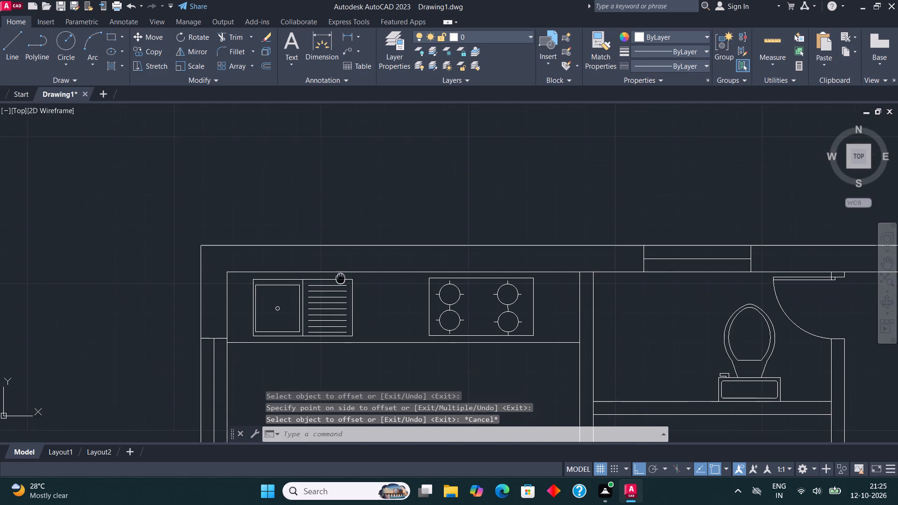
middle_drag(340, 277, 327, 249)
scroll(327, 248, down, 3)
middle_drag(377, 246, 377, 201)
scroll(384, 342, up, 2)
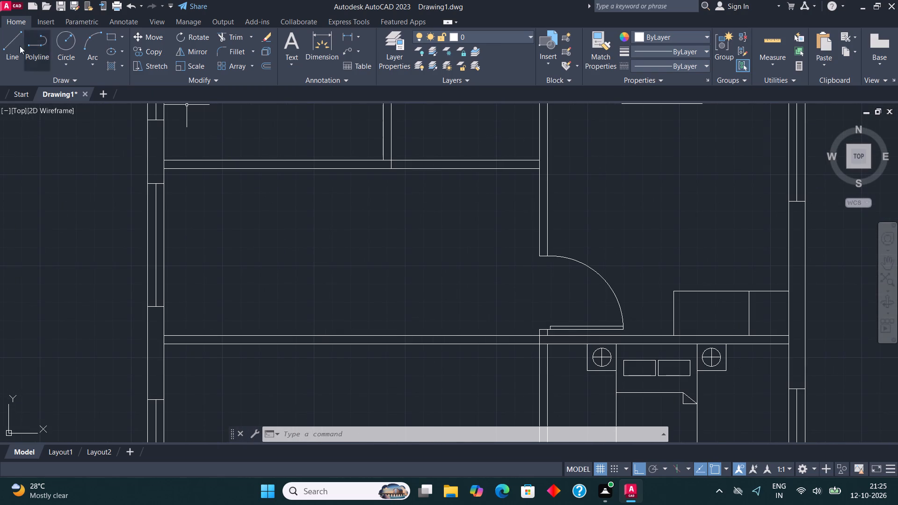
click(1, 44)
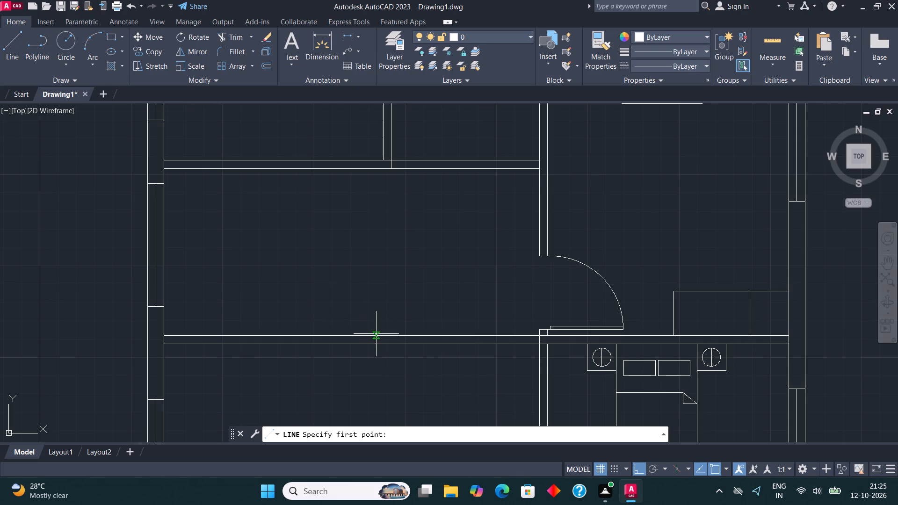
click(388, 336)
click(385, 347)
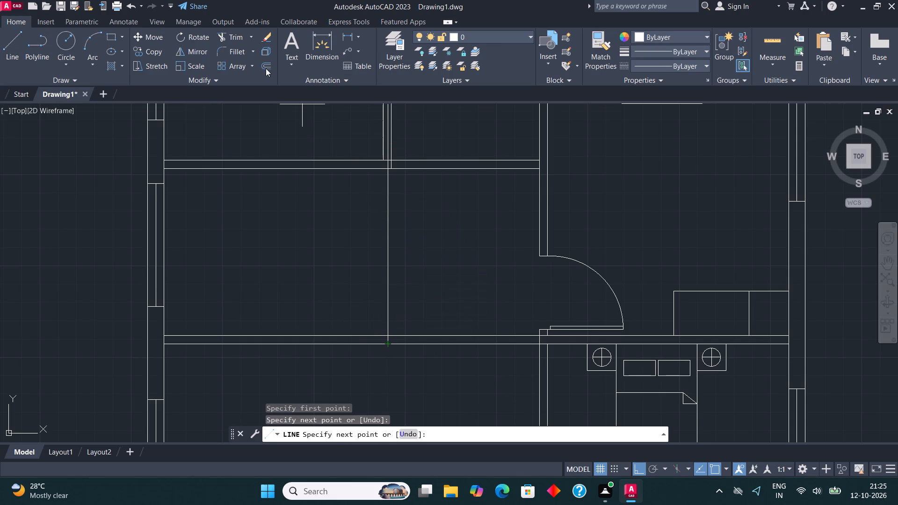
click(232, 35)
click(454, 333)
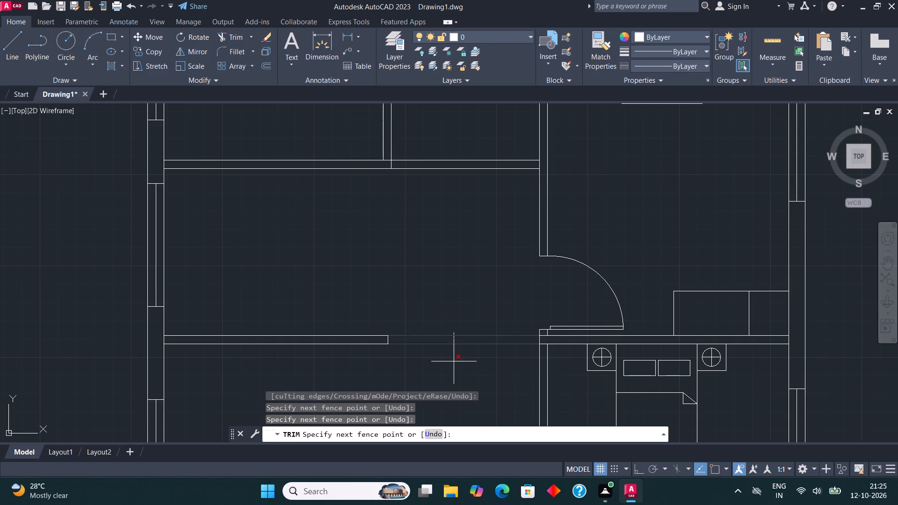
click(454, 361)
scroll(441, 261, down, 1)
key(Escape)
scroll(441, 261, down, 1)
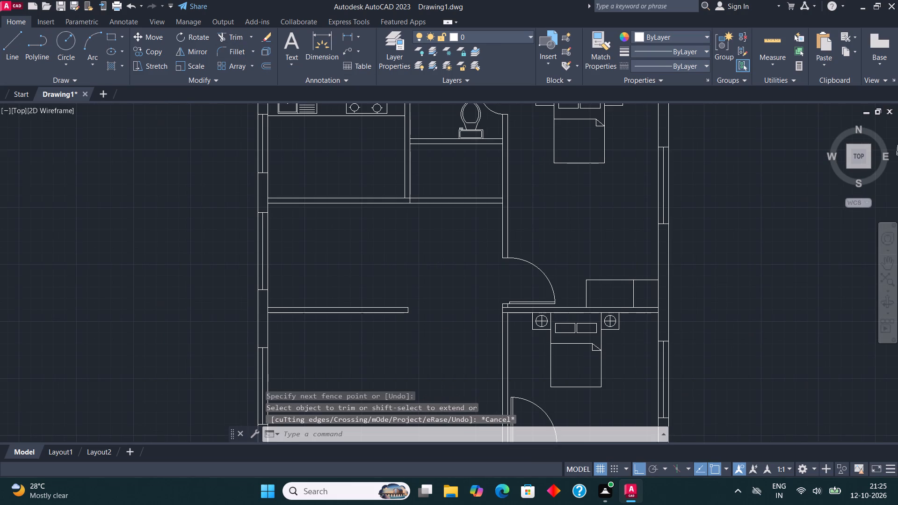
Draw a line across the kitchen's lower wall and trim the wall between it and the toilet-side partition for an opening.
scroll(390, 220, up, 2)
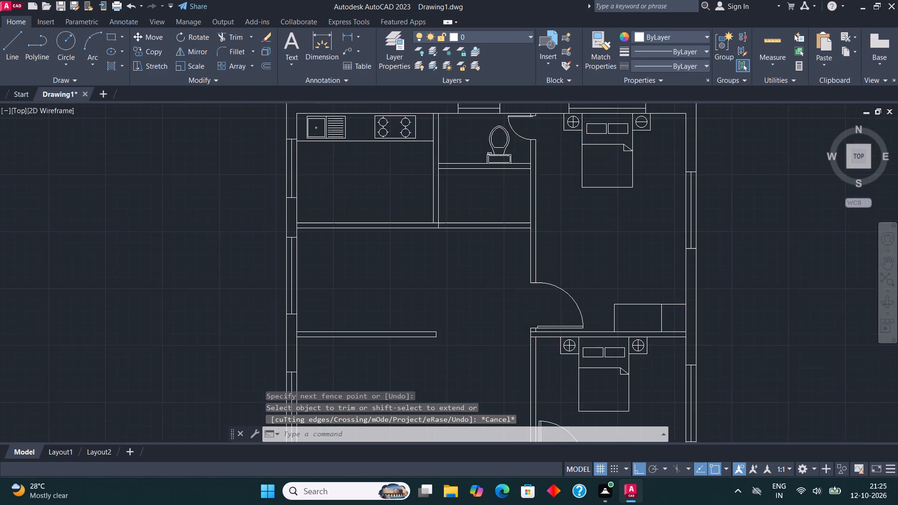
click(8, 37)
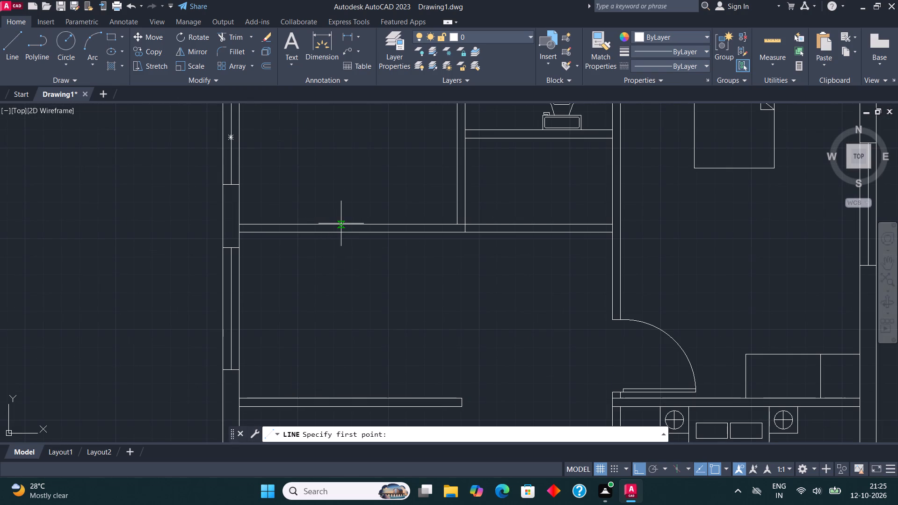
click(342, 224)
click(343, 233)
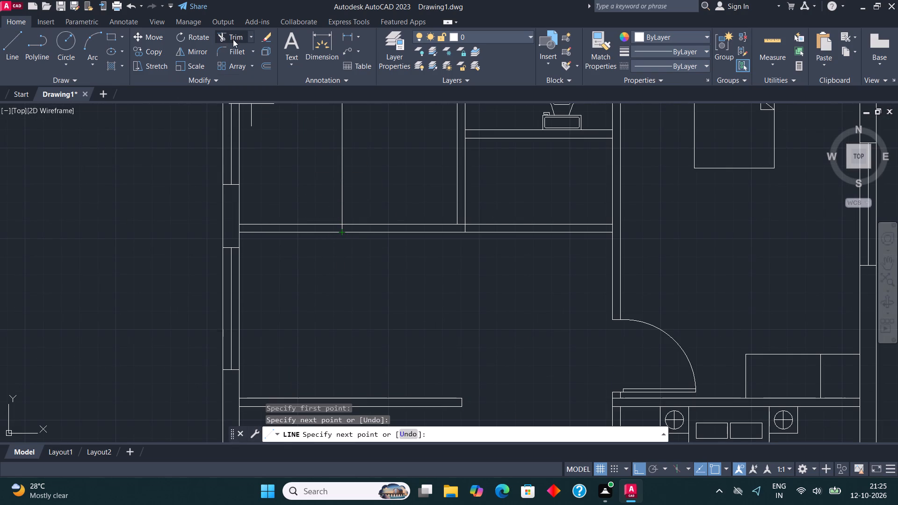
click(233, 39)
click(374, 203)
click(378, 302)
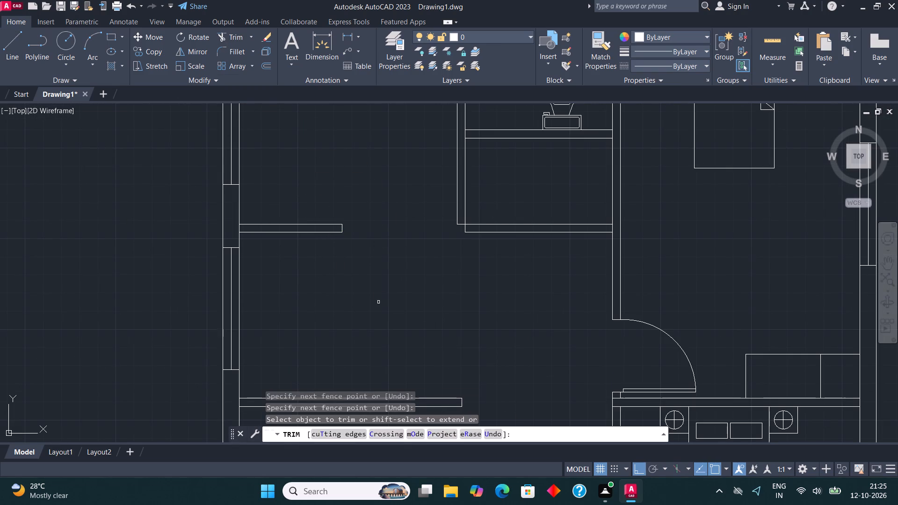
key(Escape)
Fillet the partition's kitchen-side line with the lower wall's bottom line to close the outer corner beside the kitchen opening.
click(240, 48)
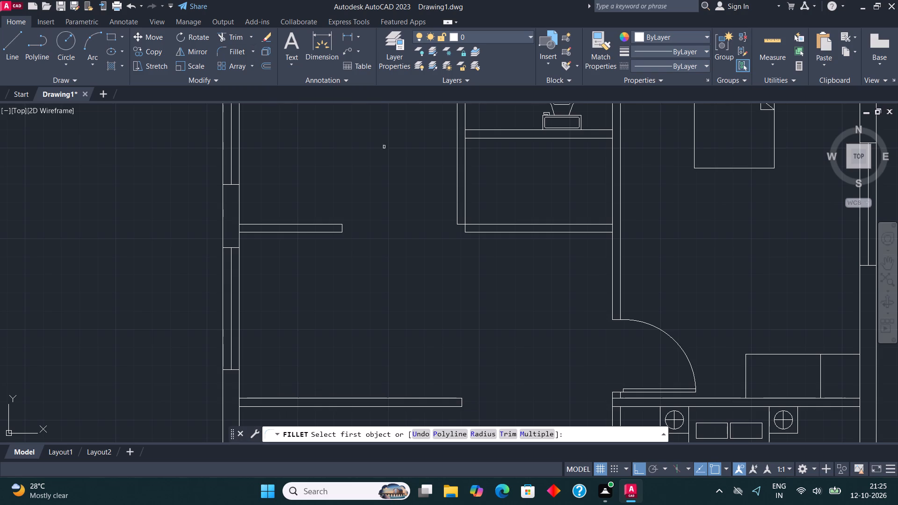
click(458, 199)
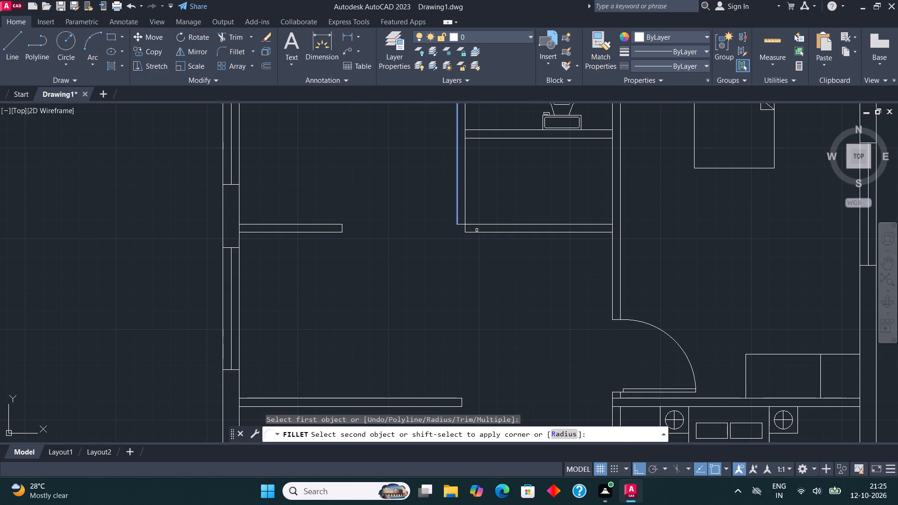
click(478, 232)
Trim the two inner wall-line ends that cross inside the filleted corner, undoing a first trim that removes the wrong segments.
scroll(495, 201, up, 1)
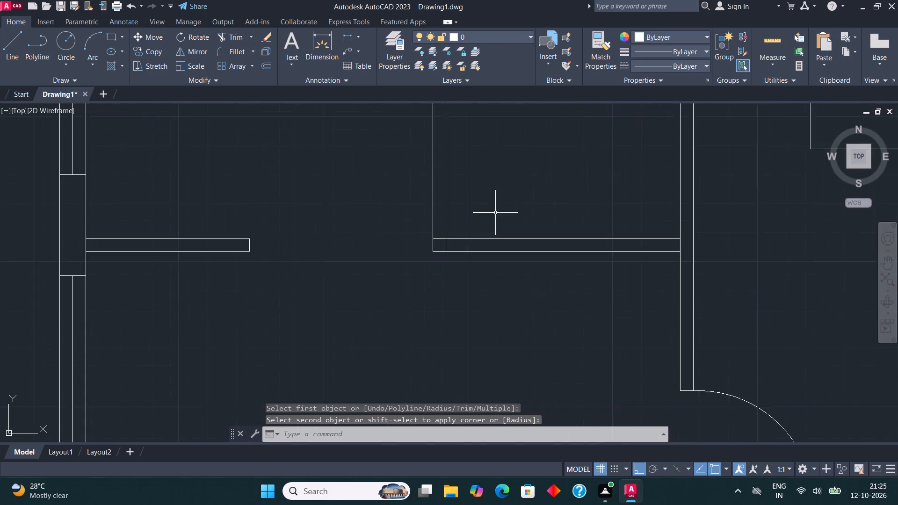
scroll(495, 217, up, 3)
click(231, 38)
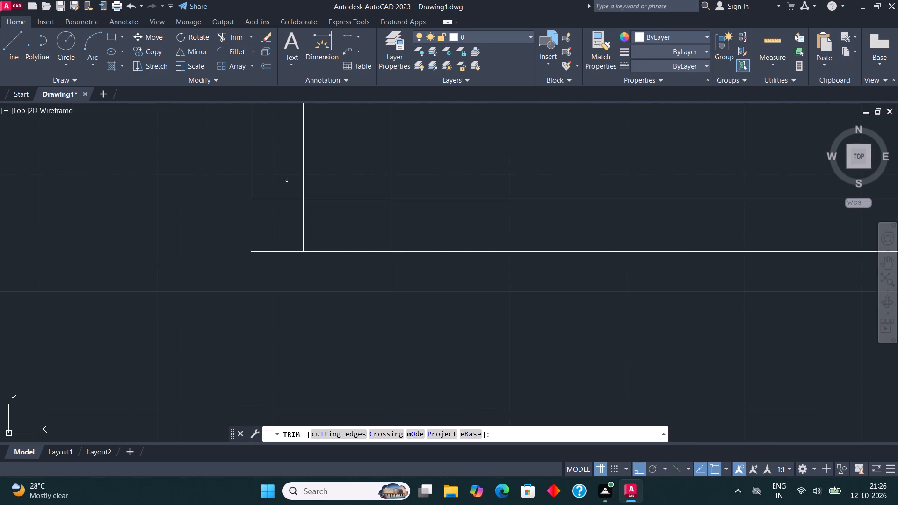
click(289, 181)
click(326, 226)
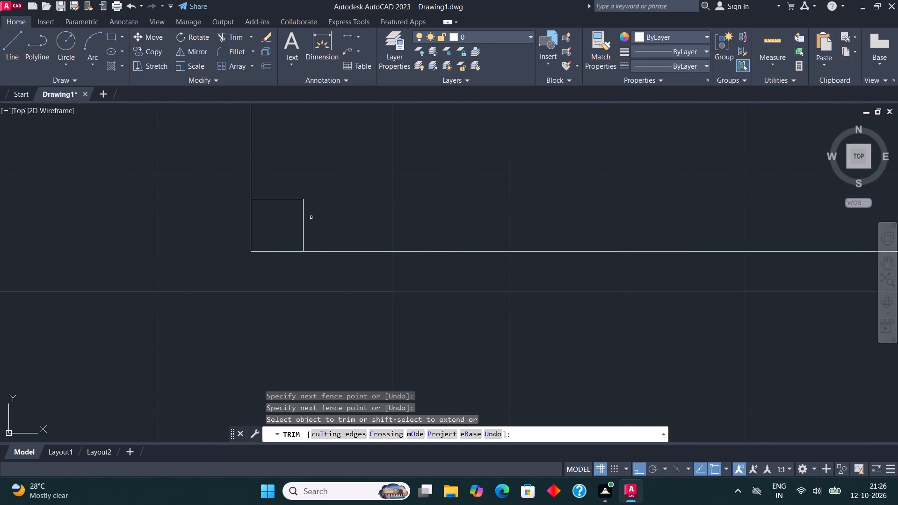
key(ctrl+z)
click(284, 186)
click(287, 237)
click(284, 233)
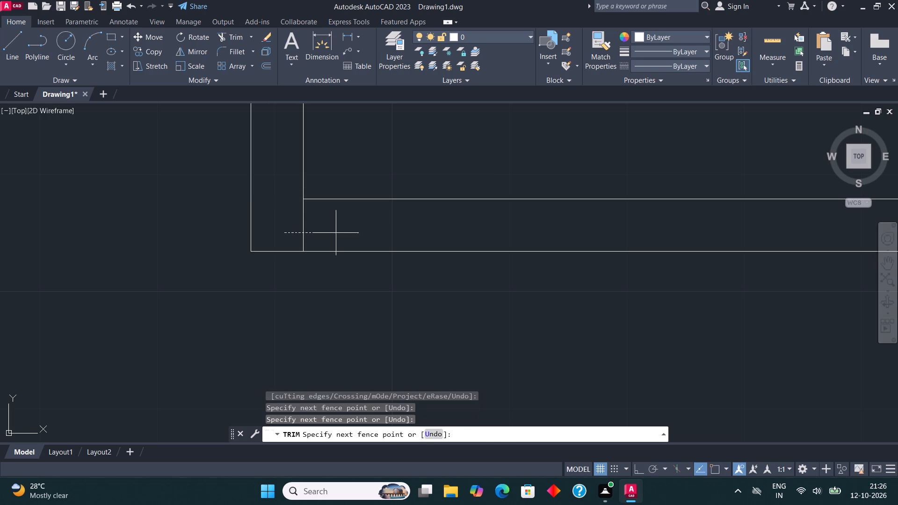
click(358, 233)
key(Escape)
scroll(358, 233, down, 5)
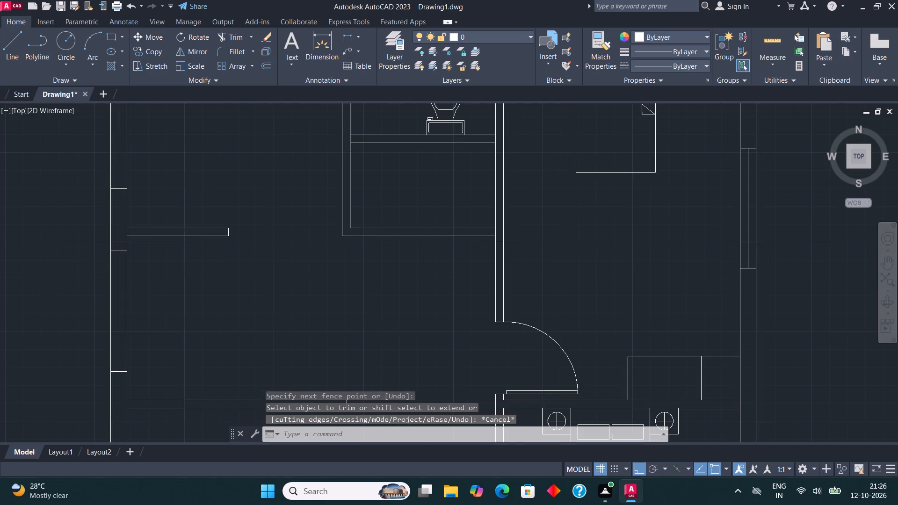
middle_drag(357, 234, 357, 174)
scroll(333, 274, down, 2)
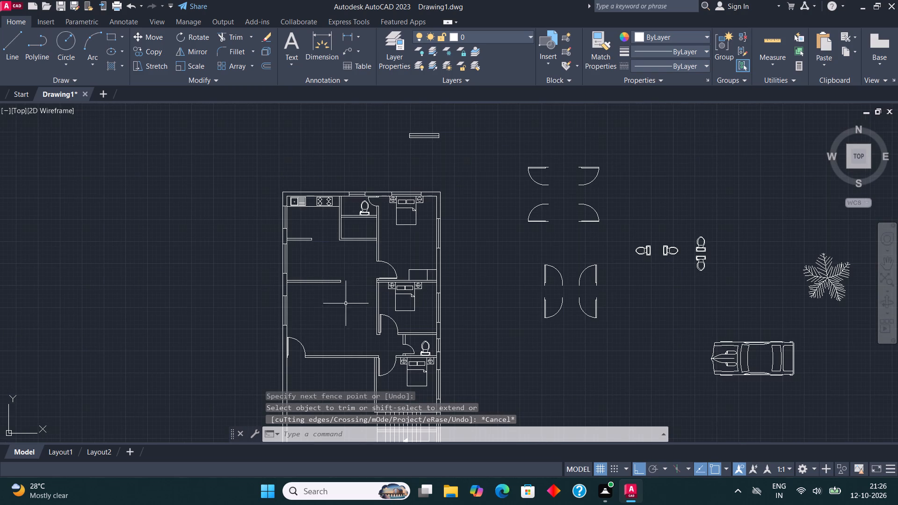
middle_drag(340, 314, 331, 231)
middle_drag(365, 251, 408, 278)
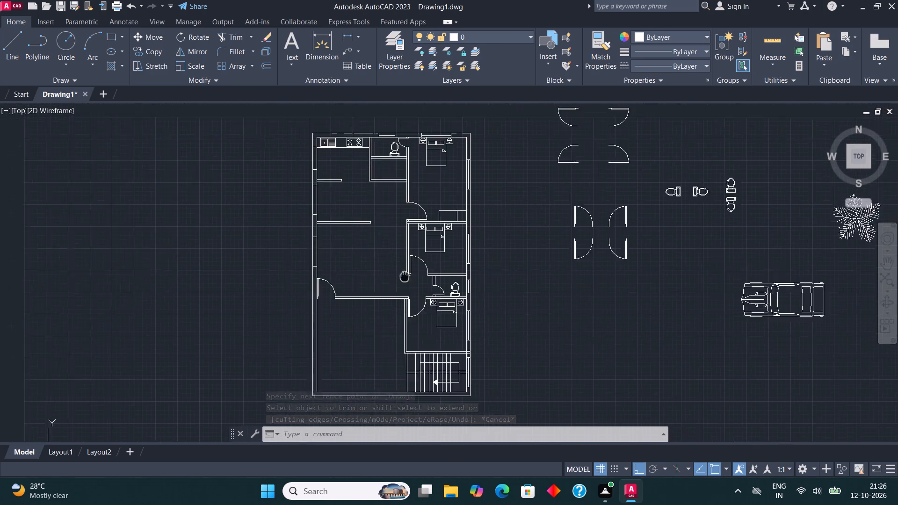
Draw two overlapping rectangles forming an L-shaped sofa in the corner below the middle-left room's lower wall.
middle_drag(408, 278, 427, 292)
scroll(364, 240, up, 4)
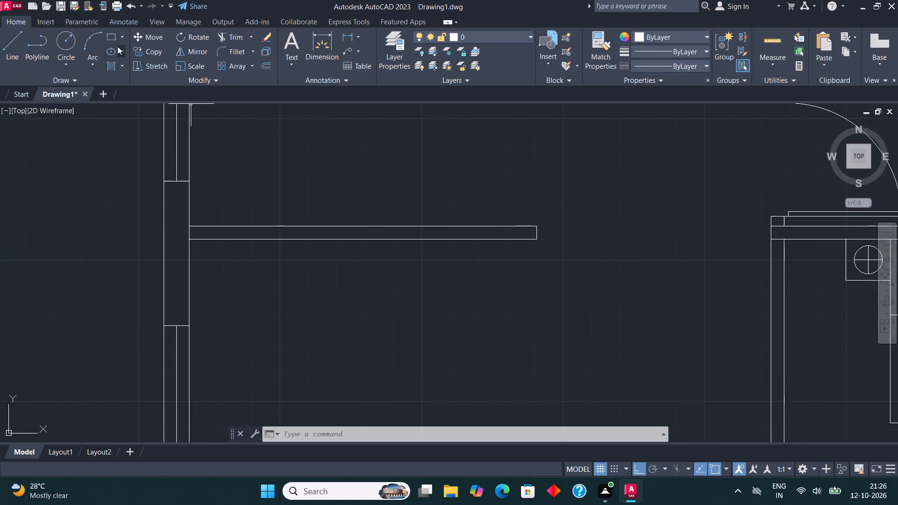
click(109, 38)
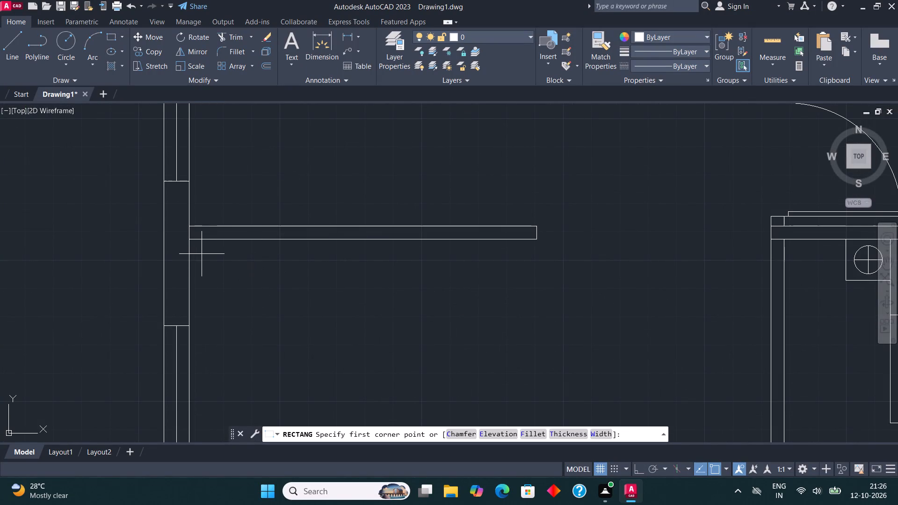
click(200, 252)
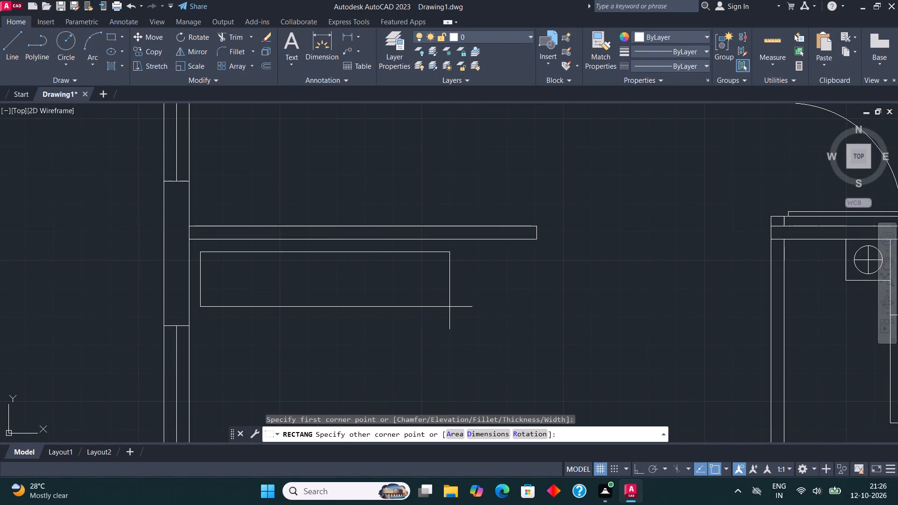
click(453, 308)
click(113, 37)
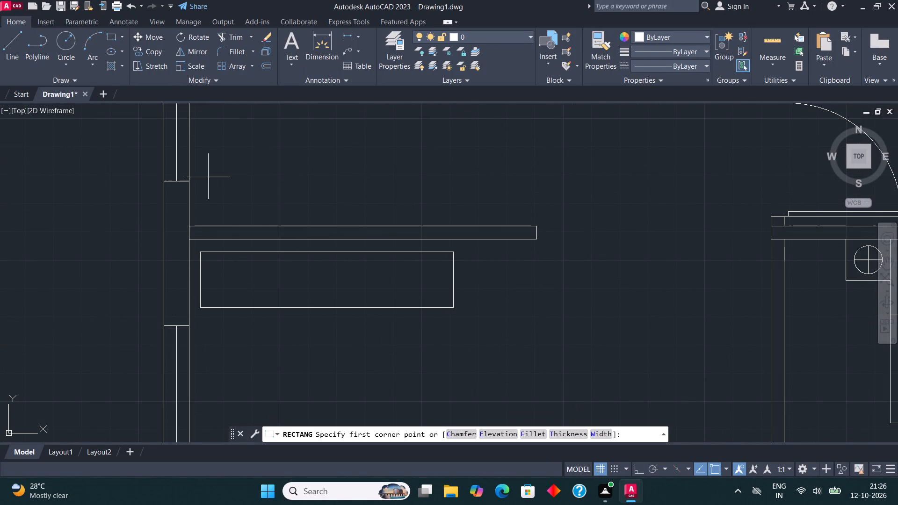
click(201, 250)
scroll(201, 250, down, 2)
scroll(214, 308, up, 1)
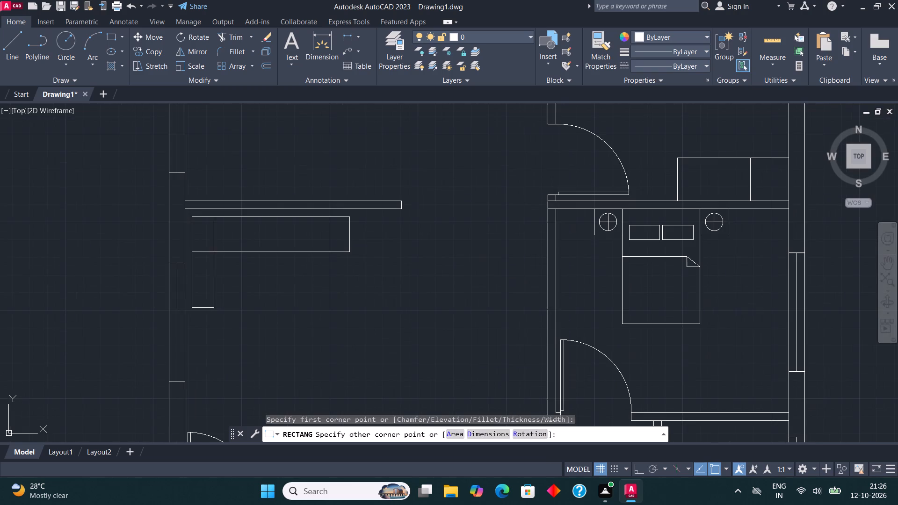
scroll(226, 328, up, 1)
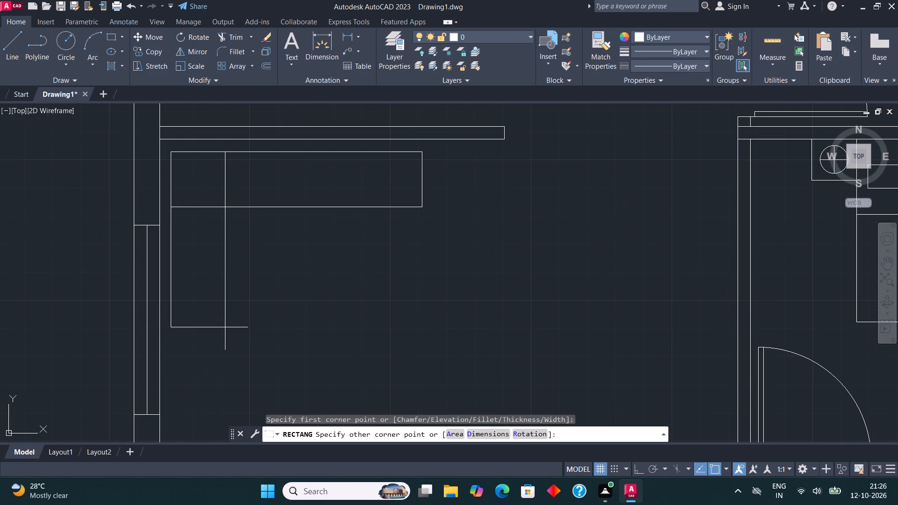
click(225, 327)
Divide the sofa into seats with a line and its copy across the long arm and one line across the short arm.
click(10, 42)
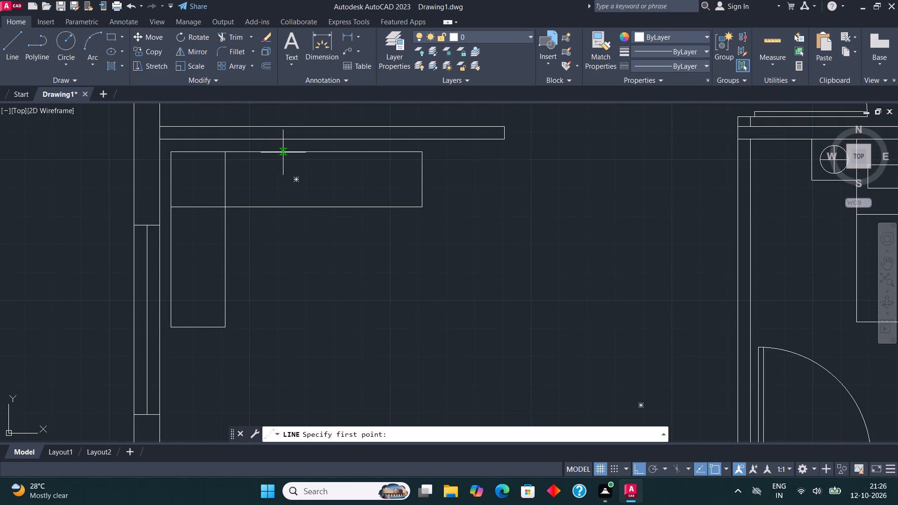
click(283, 152)
click(288, 206)
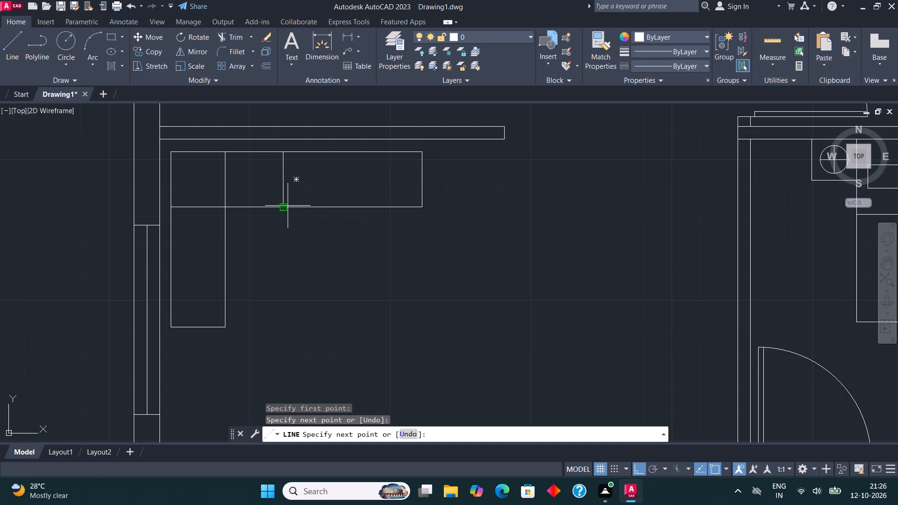
key(Escape)
click(282, 180)
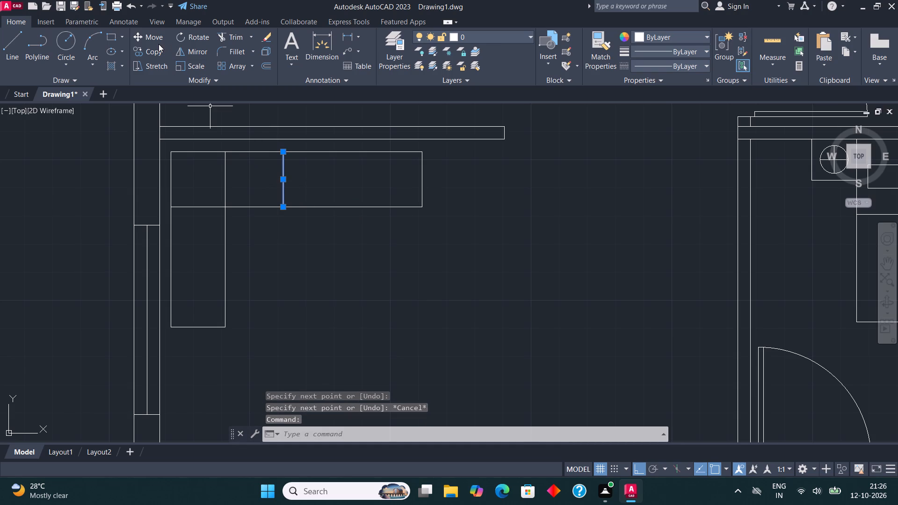
click(157, 49)
click(287, 175)
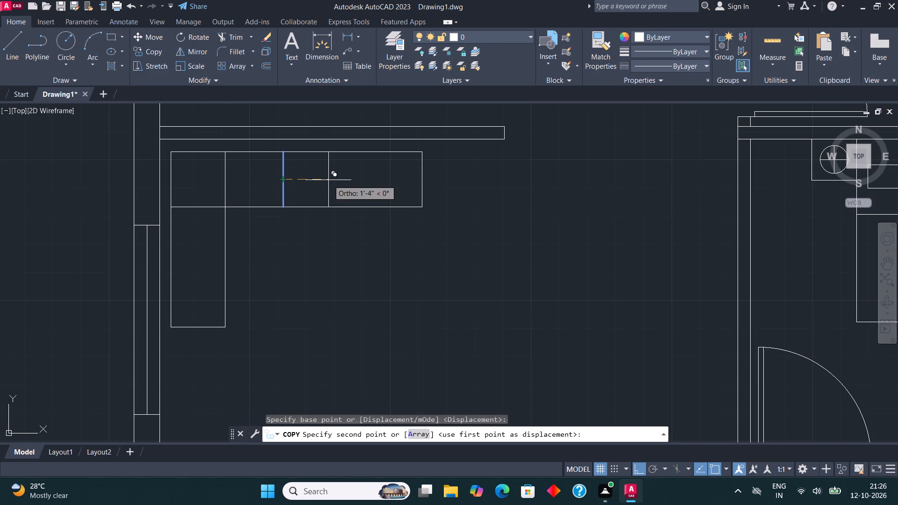
click(348, 185)
key(Escape)
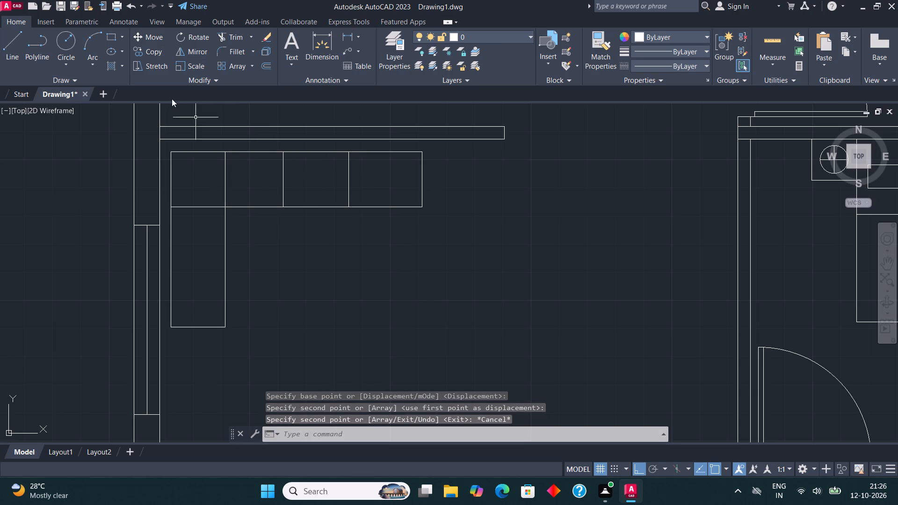
click(8, 40)
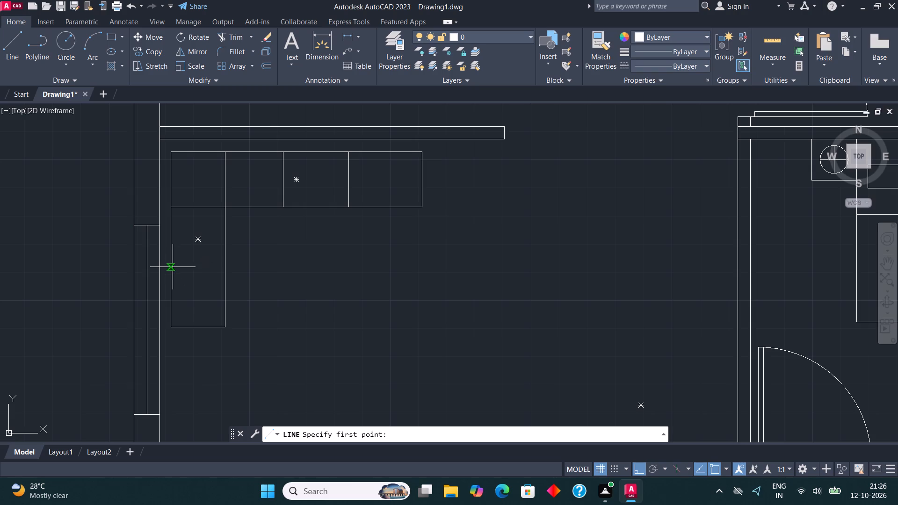
click(174, 262)
click(222, 266)
key(Escape)
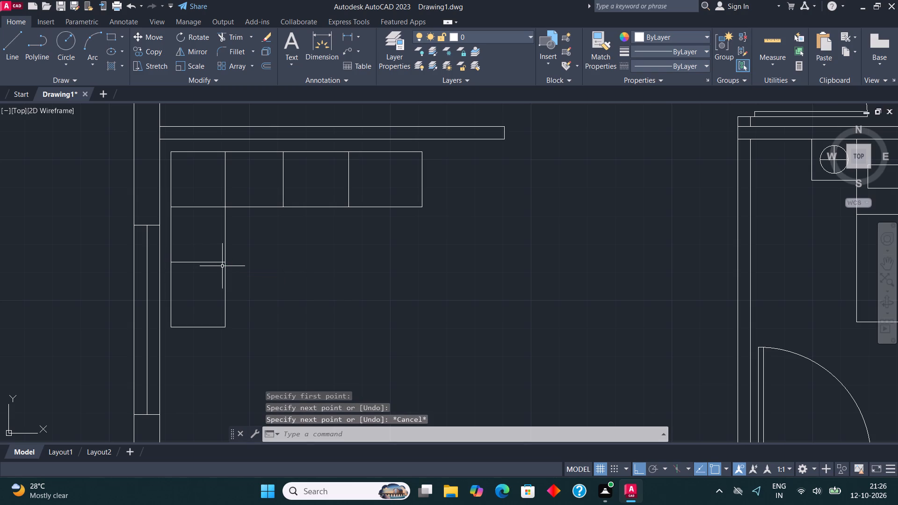
Draw a connected outer outline around the sofa from the short arm's lower end, behind both arms, to the long arm's far end.
click(6, 41)
scroll(199, 297, up, 1)
click(240, 346)
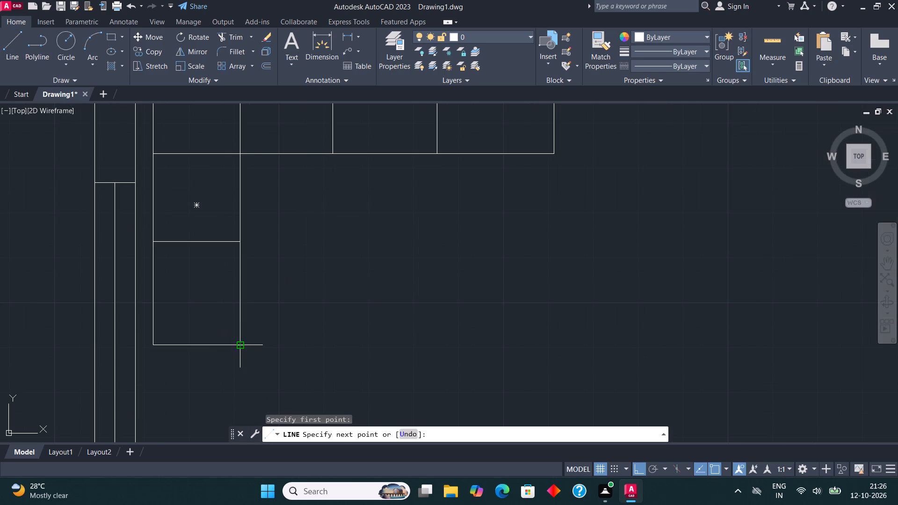
click(239, 357)
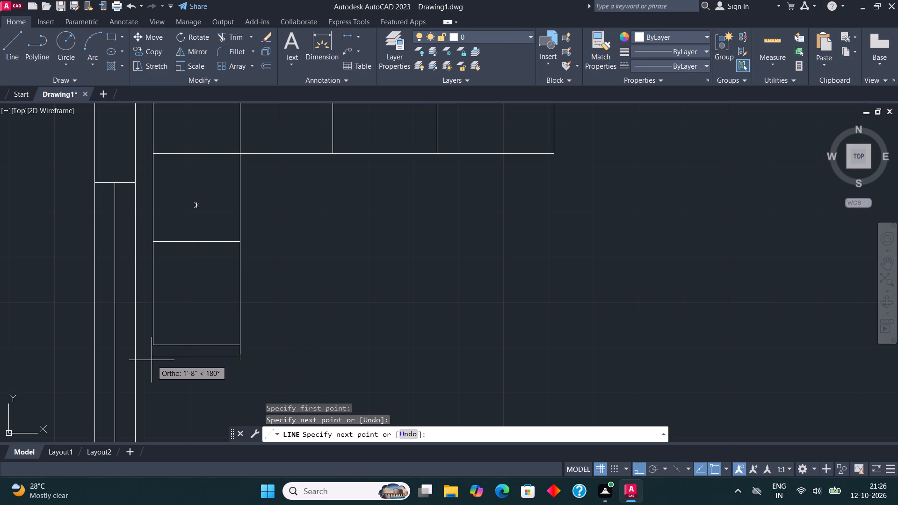
click(145, 361)
scroll(145, 355, down, 1)
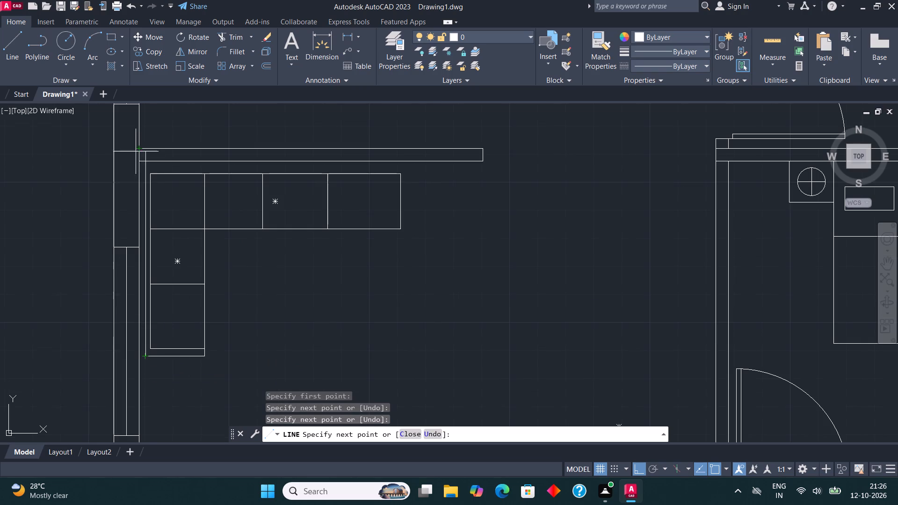
scroll(150, 167, up, 2)
click(148, 174)
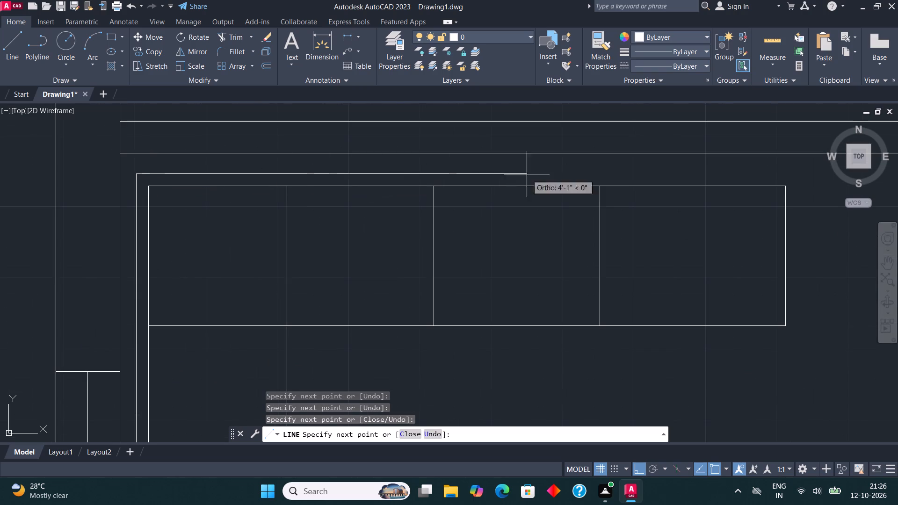
click(796, 182)
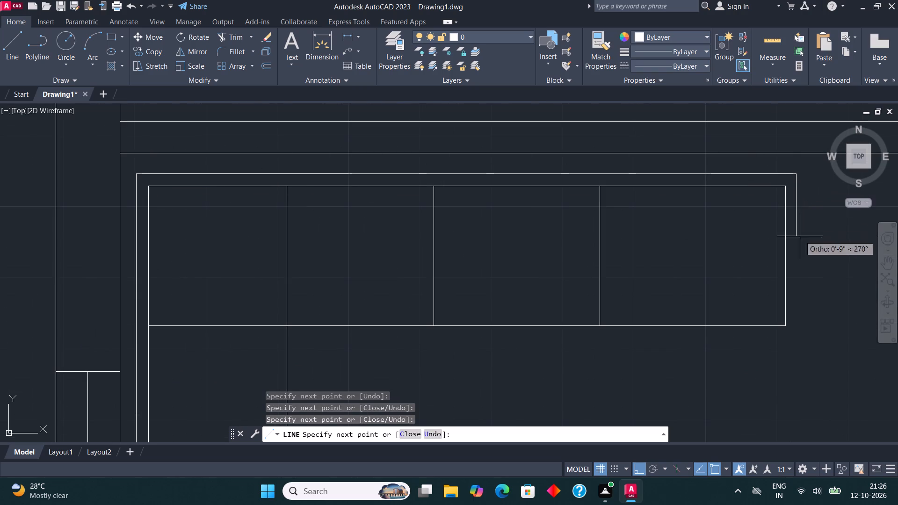
click(792, 325)
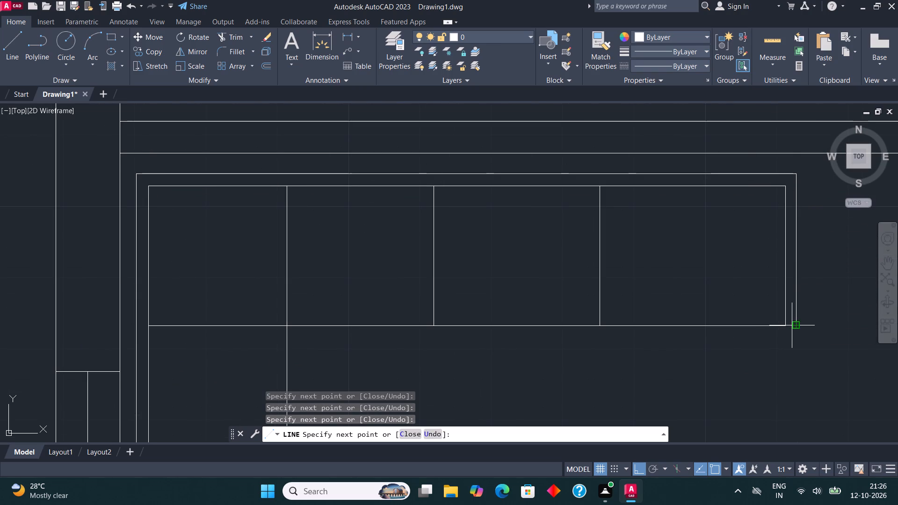
click(767, 325)
key(Escape)
Replace the slanted closing line at the long arm's end with a straight one and fillet it to the outer outline.
scroll(455, 285, down, 2)
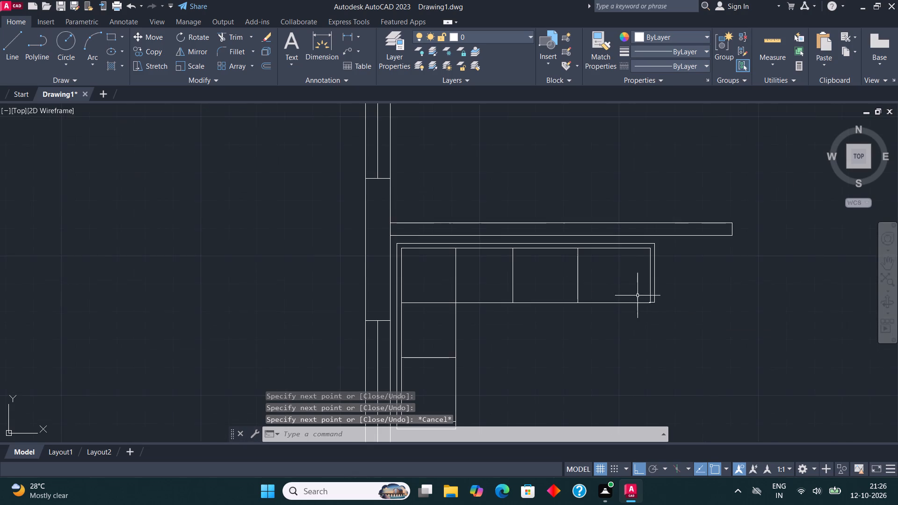
scroll(658, 312, up, 5)
click(584, 248)
click(574, 309)
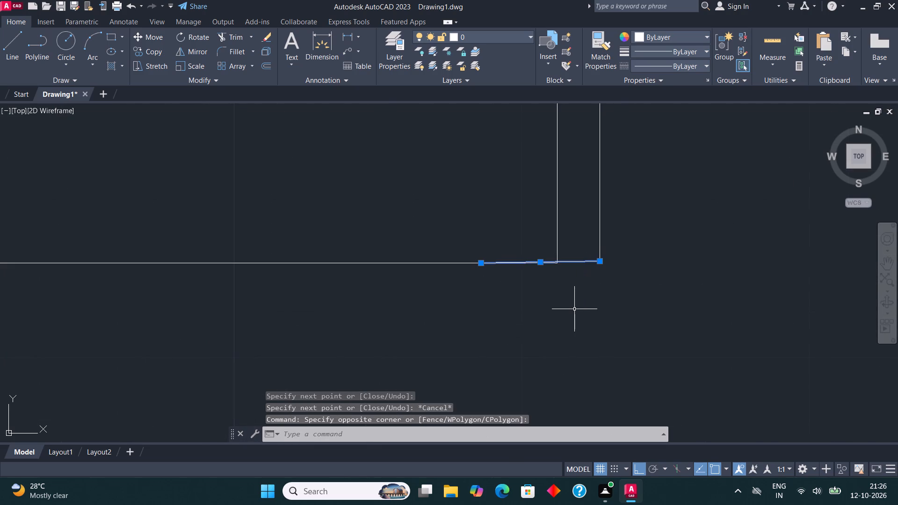
key(Delete)
click(3, 37)
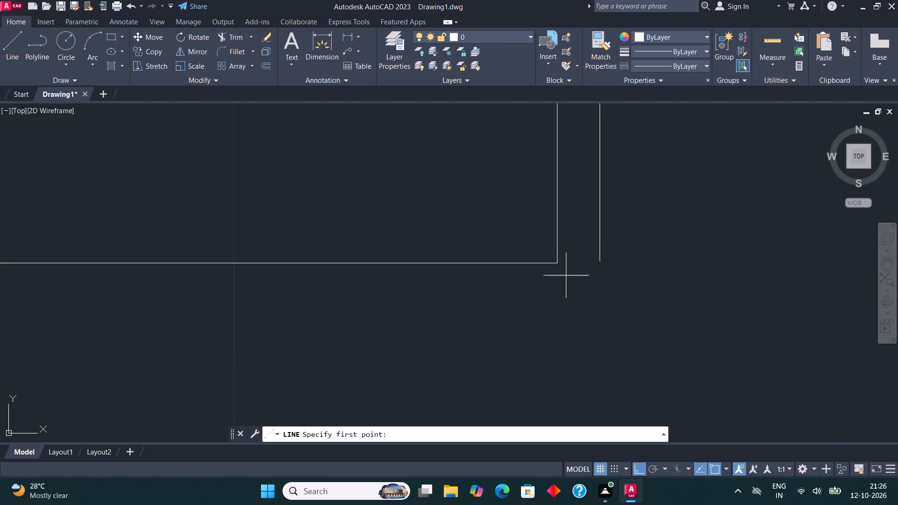
click(559, 266)
click(585, 268)
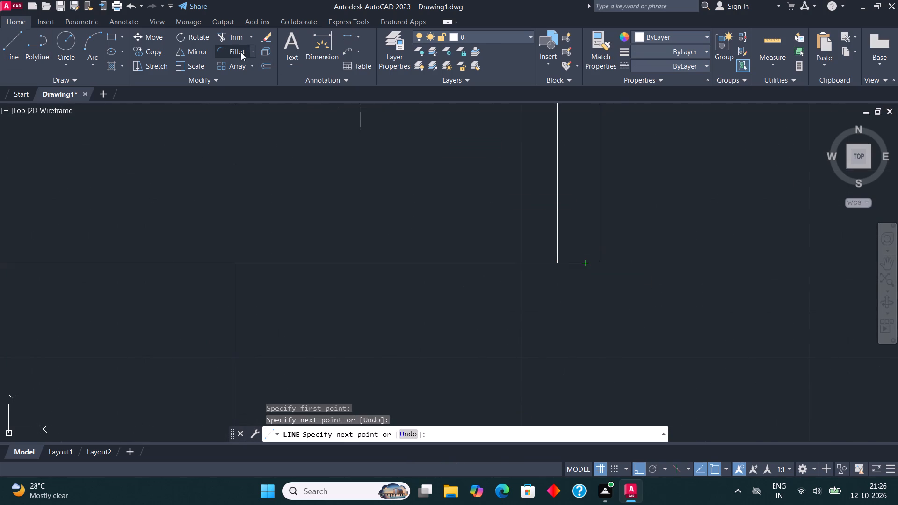
click(238, 51)
click(573, 265)
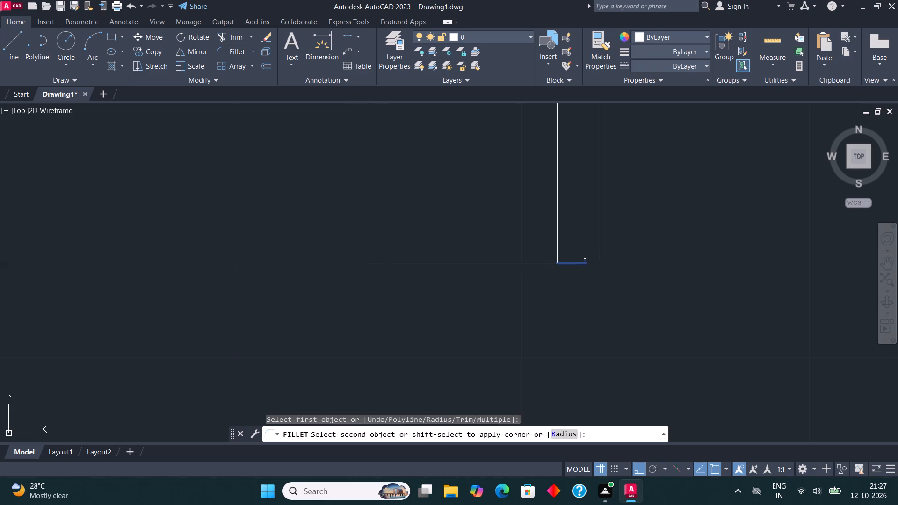
click(601, 248)
Draw an L-shaped backrest line inside the sofa, up the short arm and about 7' across to the long arm's end.
scroll(463, 321, down, 5)
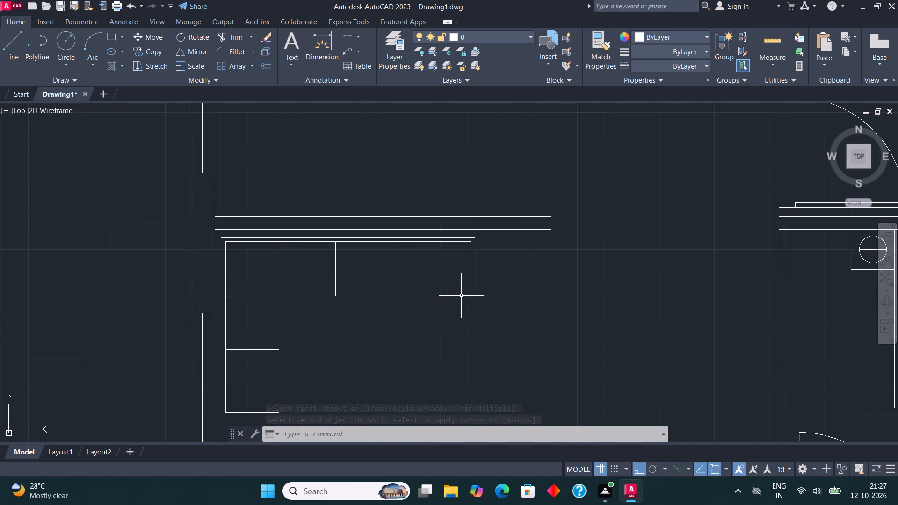
scroll(456, 308, down, 2)
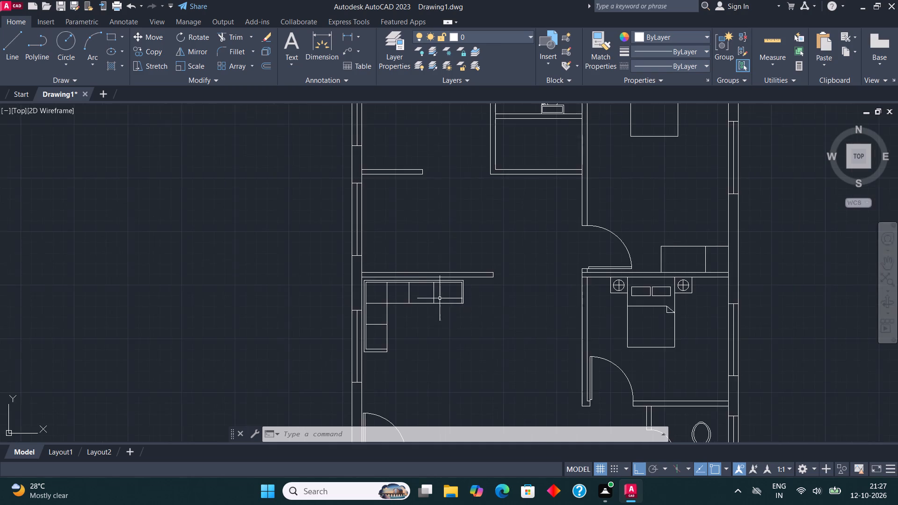
middle_drag(434, 295, 390, 258)
scroll(390, 258, up, 2)
middle_drag(386, 255, 380, 250)
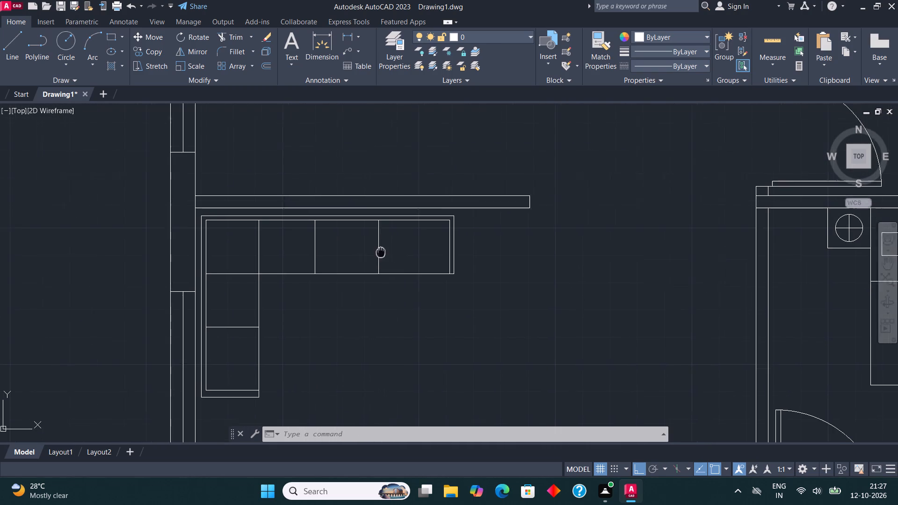
middle_drag(380, 250, 347, 197)
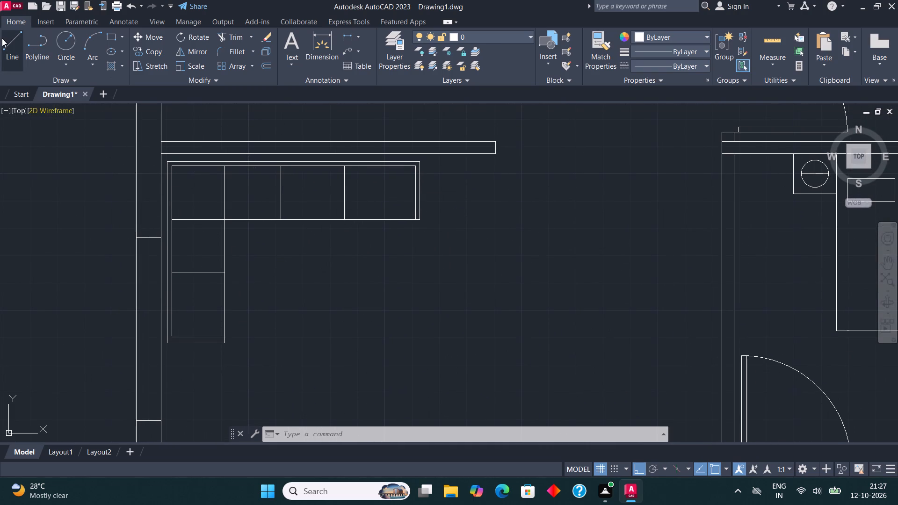
click(2, 38)
scroll(167, 324, up, 1)
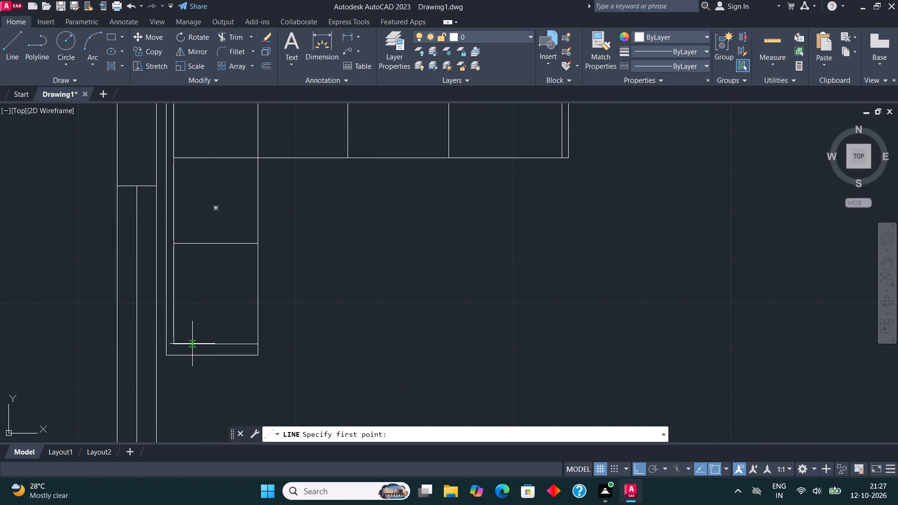
click(194, 345)
scroll(194, 345, down, 1)
scroll(207, 195, up, 2)
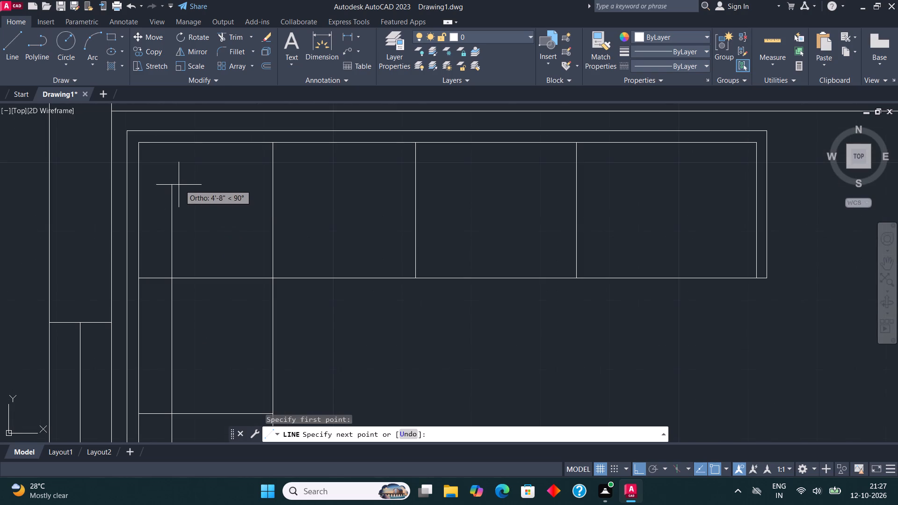
click(176, 172)
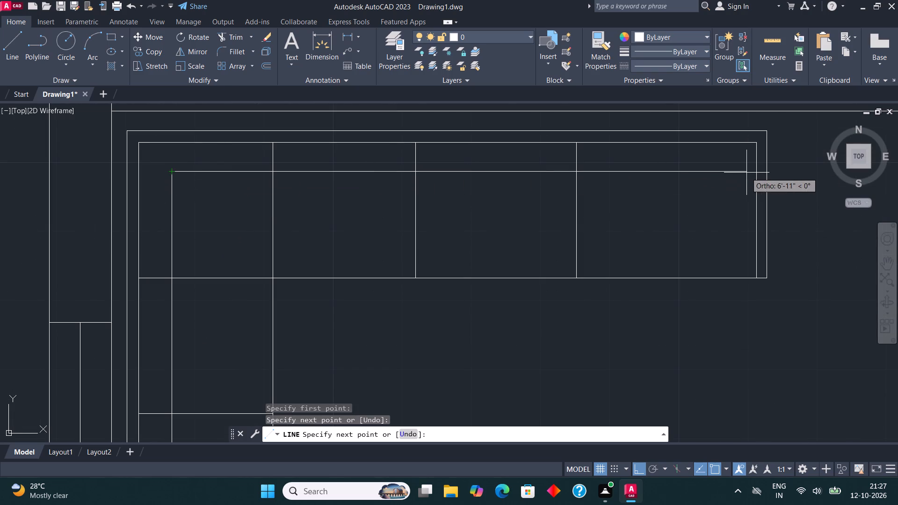
click(753, 171)
key(Escape)
Draw a small coffee table rectangle in the open space inside the L-shaped sofa.
scroll(328, 266, down, 2)
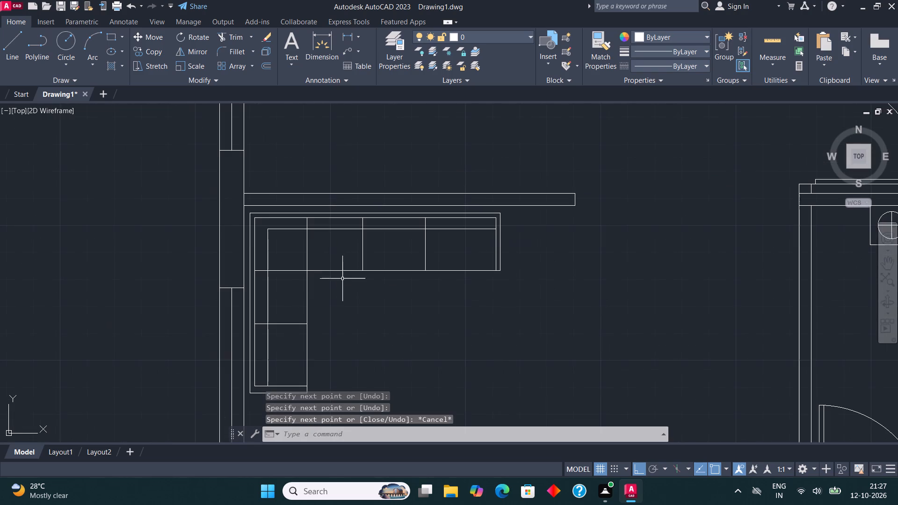
middle_drag(376, 301, 357, 236)
click(110, 31)
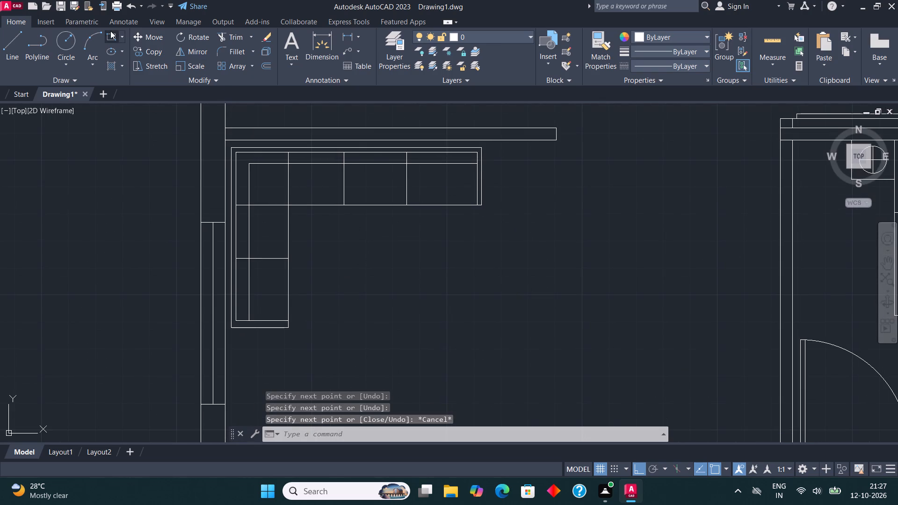
scroll(390, 239, up, 2)
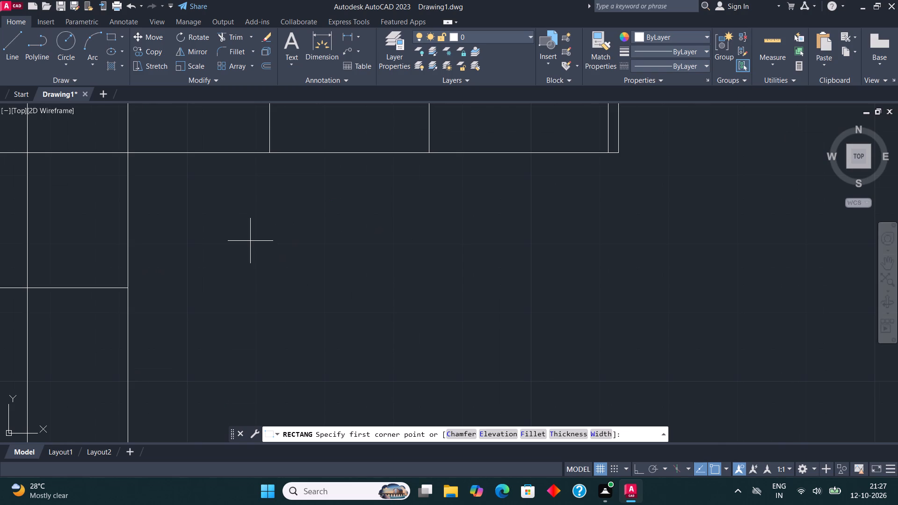
click(250, 241)
scroll(299, 286, down, 2)
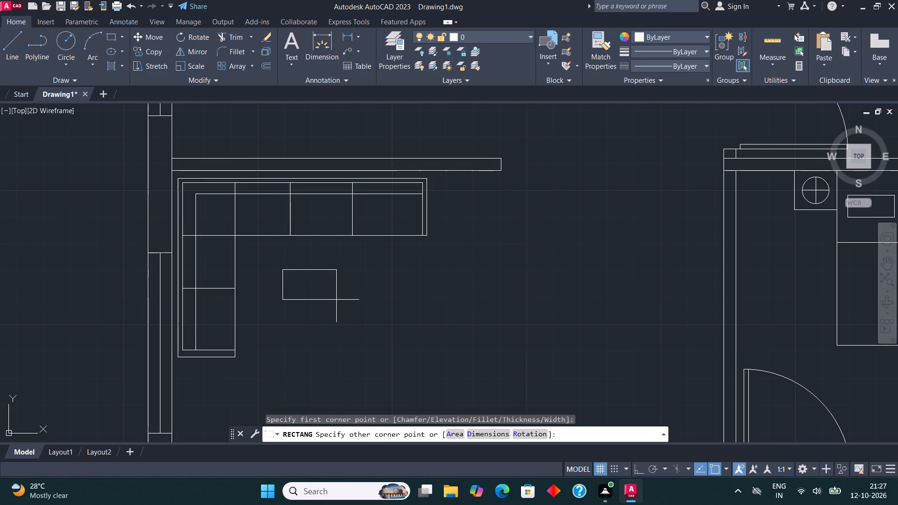
scroll(336, 300, up, 1)
click(336, 300)
Draw a line across the coffee table just inside its short edge facing the sofa's short arm.
scroll(304, 283, up, 1)
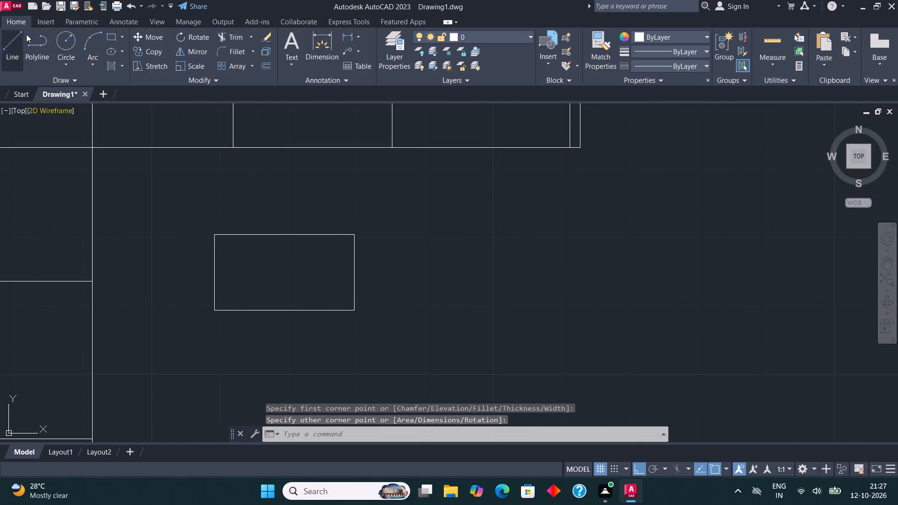
click(14, 34)
scroll(208, 252, up, 1)
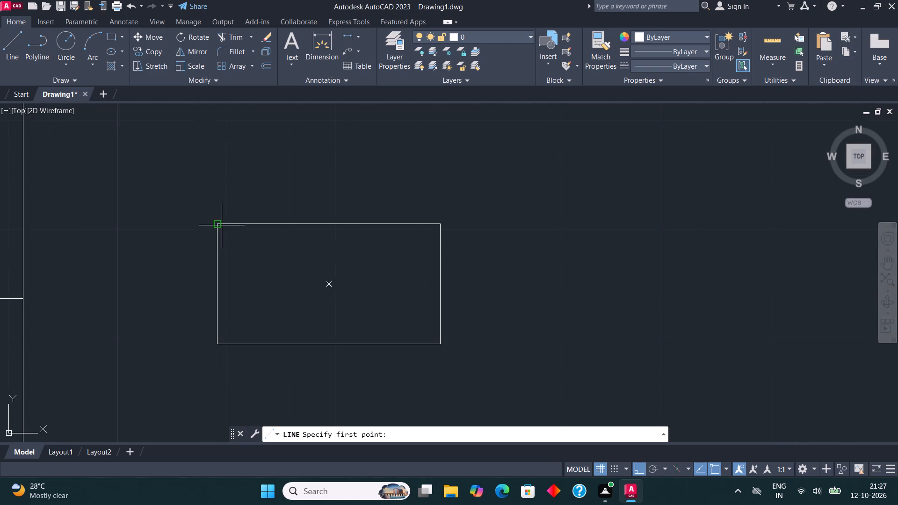
click(225, 227)
click(228, 347)
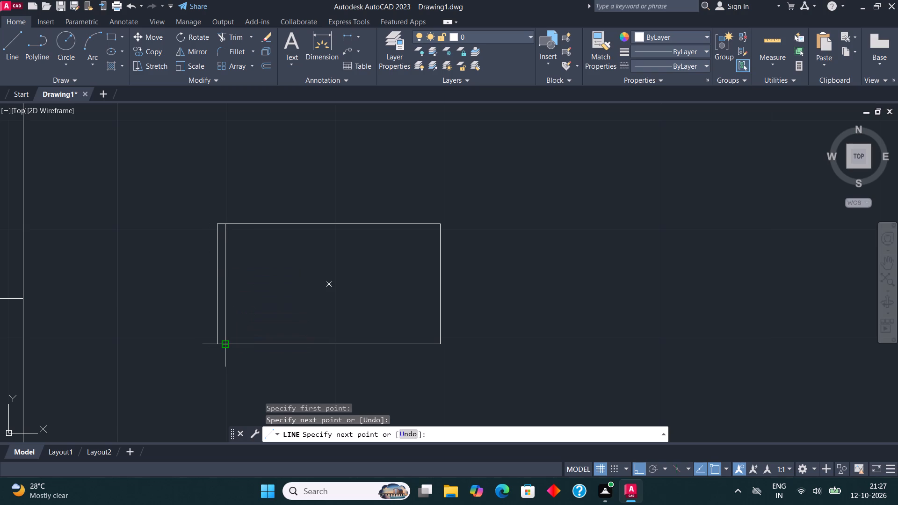
key(Escape)
Draw a rectangular dining table in the space between the kitchen partition and the living room partition.
scroll(228, 347, down, 3)
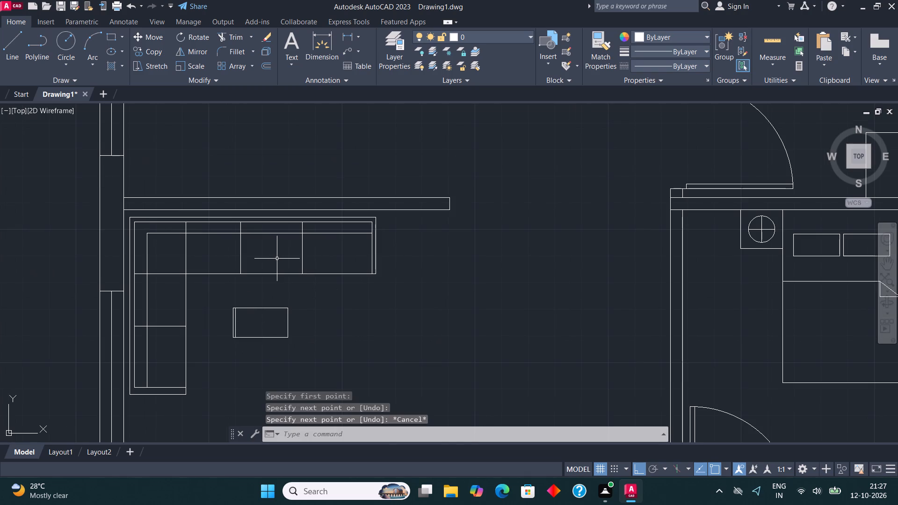
scroll(277, 259, down, 3)
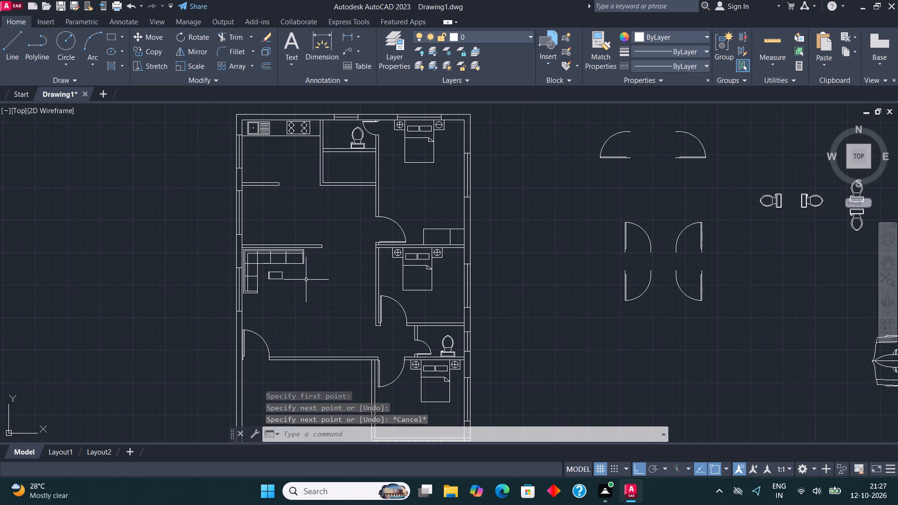
middle_drag(326, 288, 417, 348)
scroll(382, 280, up, 2)
middle_drag(378, 280, 357, 282)
click(108, 42)
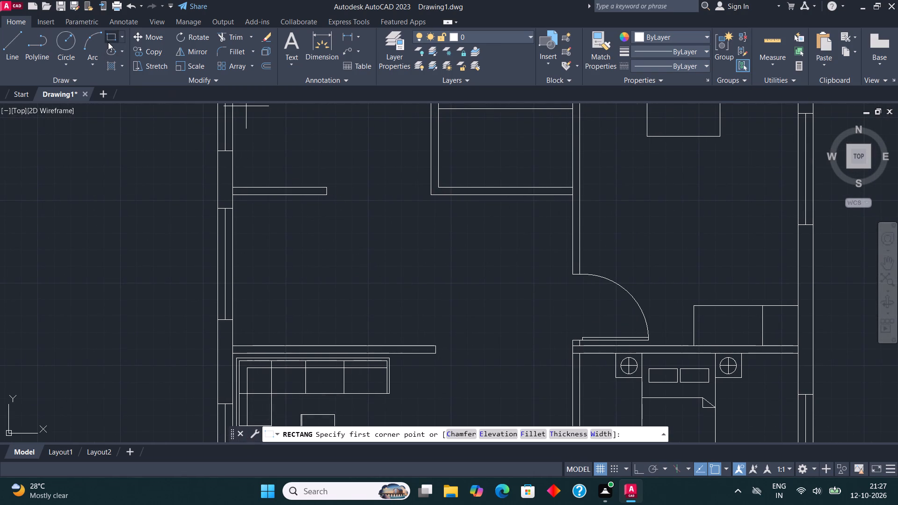
scroll(317, 267, up, 1)
click(272, 234)
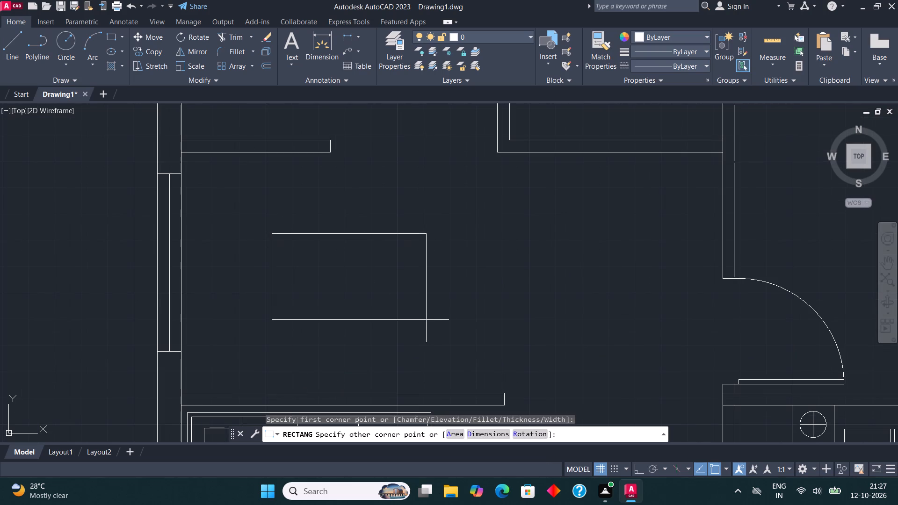
click(436, 301)
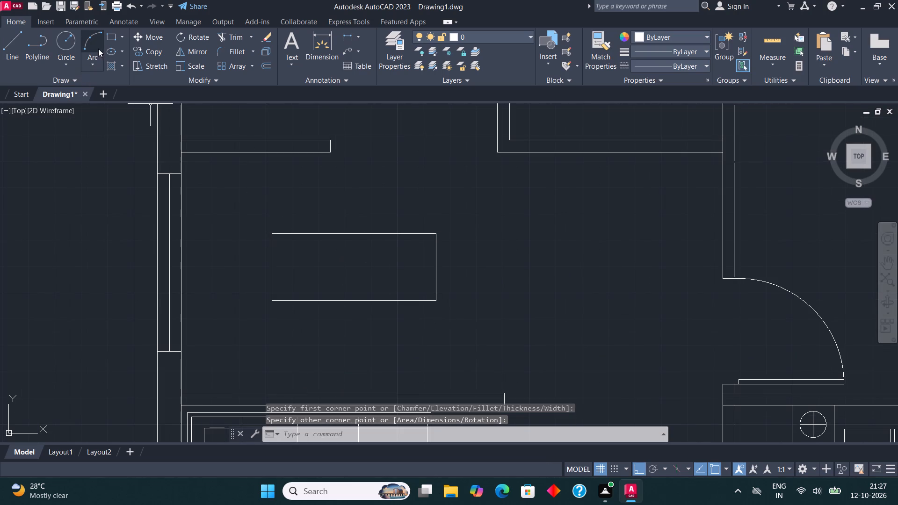
Draw a dining chair on the table's upper long edge as a small rectangle with a backrest line across its outer end.
click(108, 41)
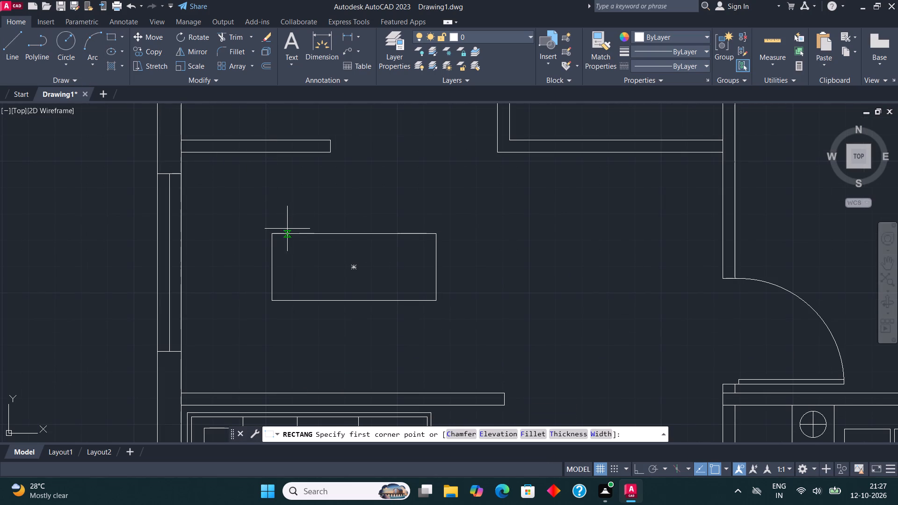
click(288, 232)
click(318, 202)
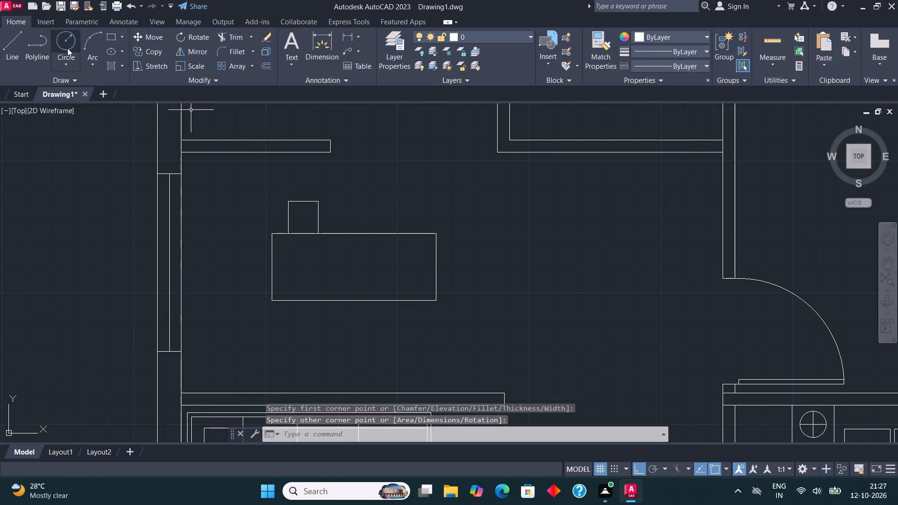
click(12, 42)
scroll(291, 214, up, 2)
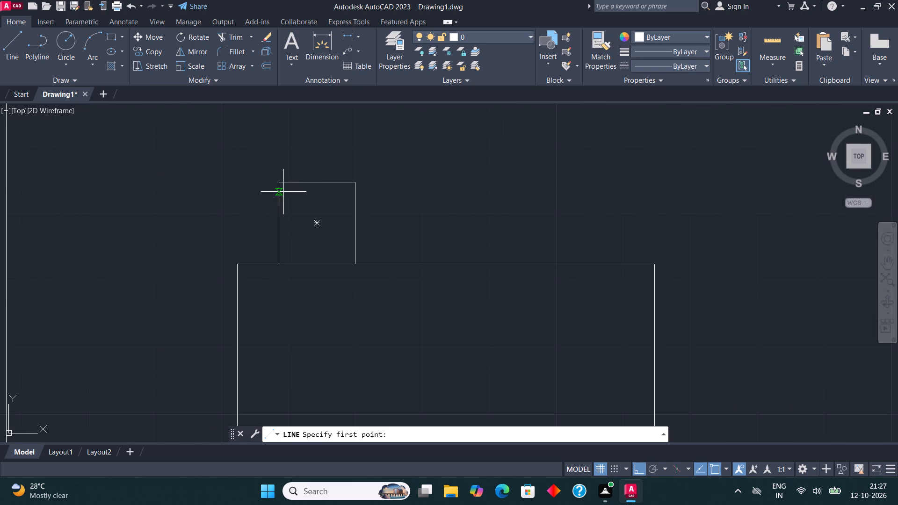
click(280, 195)
click(359, 195)
key(Escape)
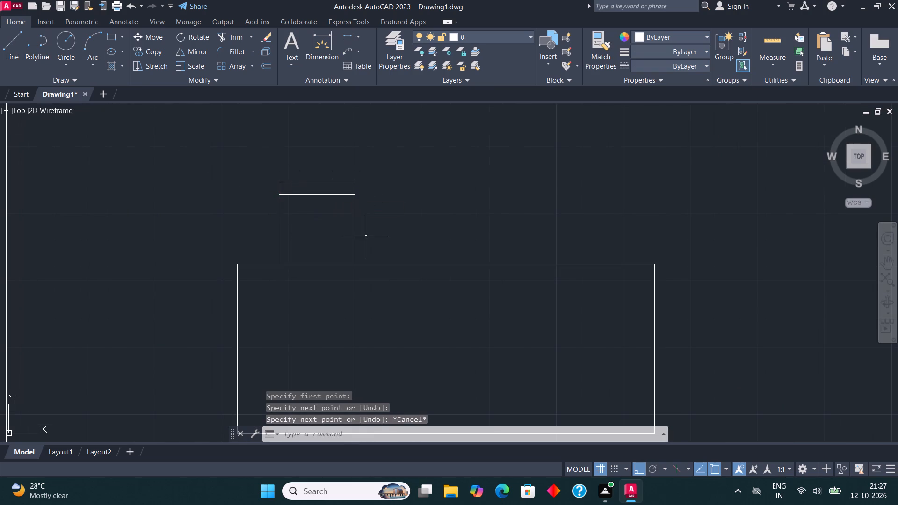
Copy the dining chair twice along the table's upper long edge, at the far end and in the middle.
click(366, 237)
click(268, 174)
click(153, 55)
scroll(217, 165, down, 1)
click(256, 229)
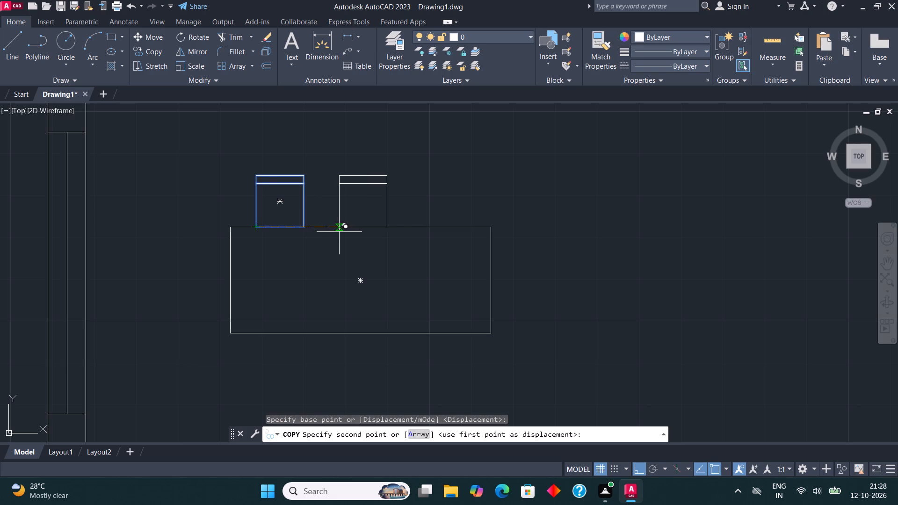
click(414, 231)
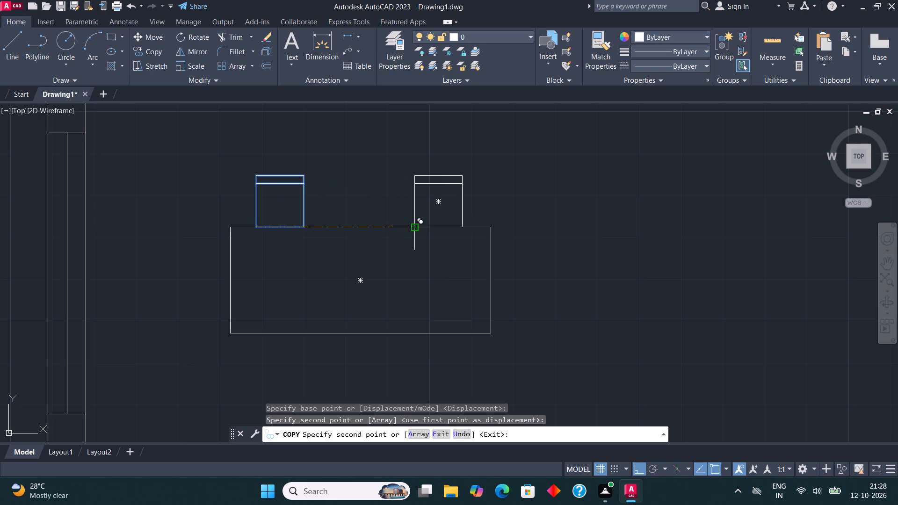
click(336, 231)
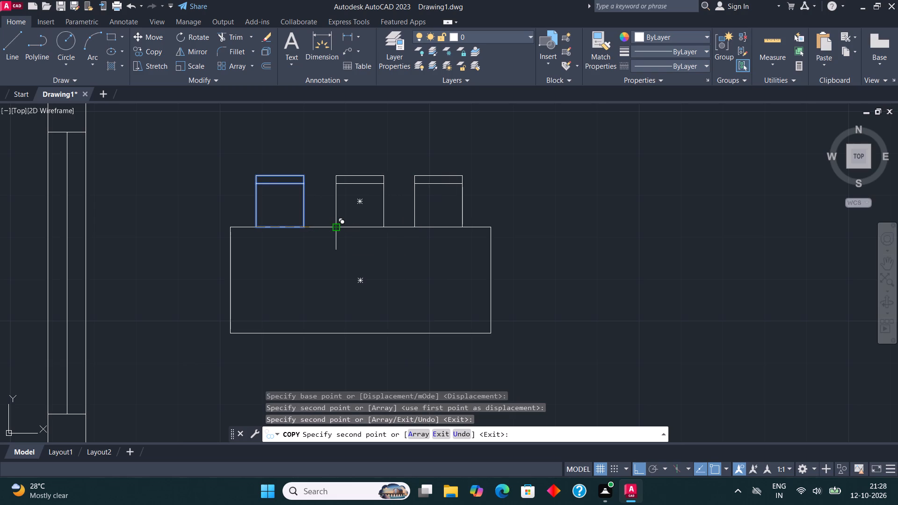
key(Escape)
Mirror the three chairs about the table's horizontal centreline to the lower long edge, keeping the originals.
click(477, 212)
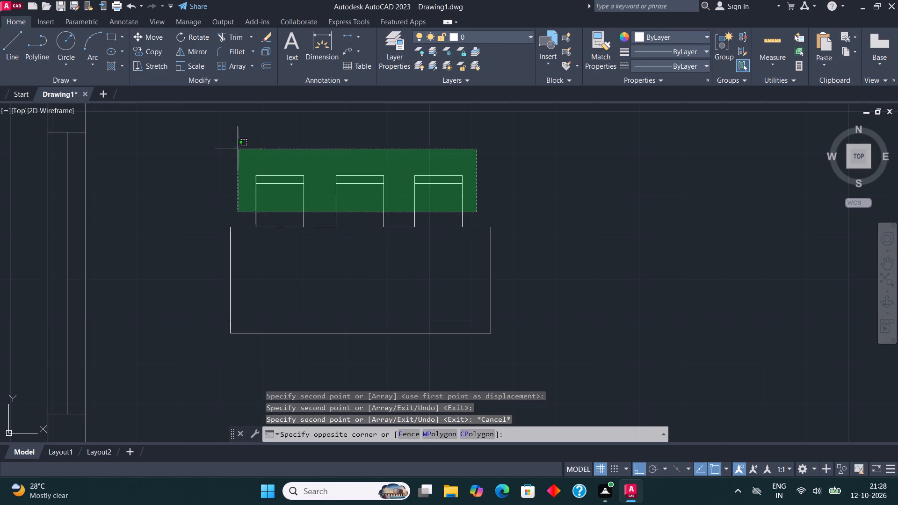
click(236, 147)
click(196, 49)
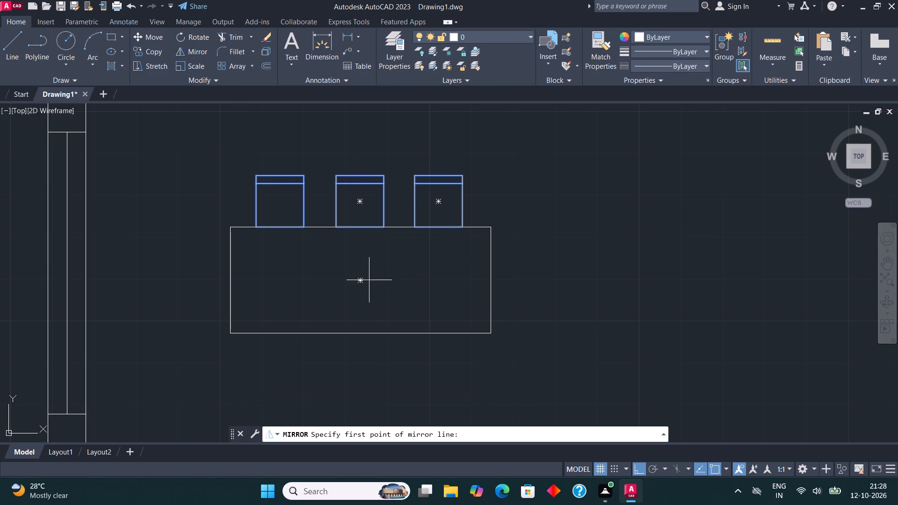
click(363, 282)
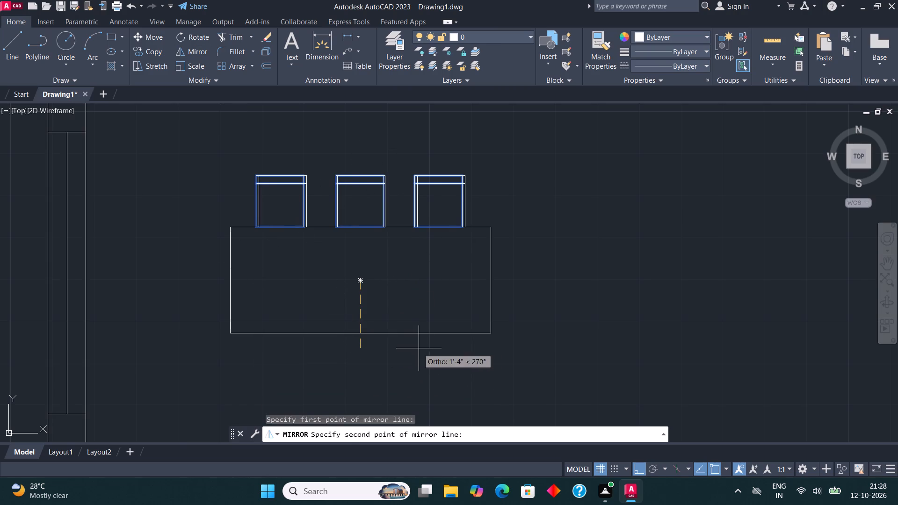
click(532, 275)
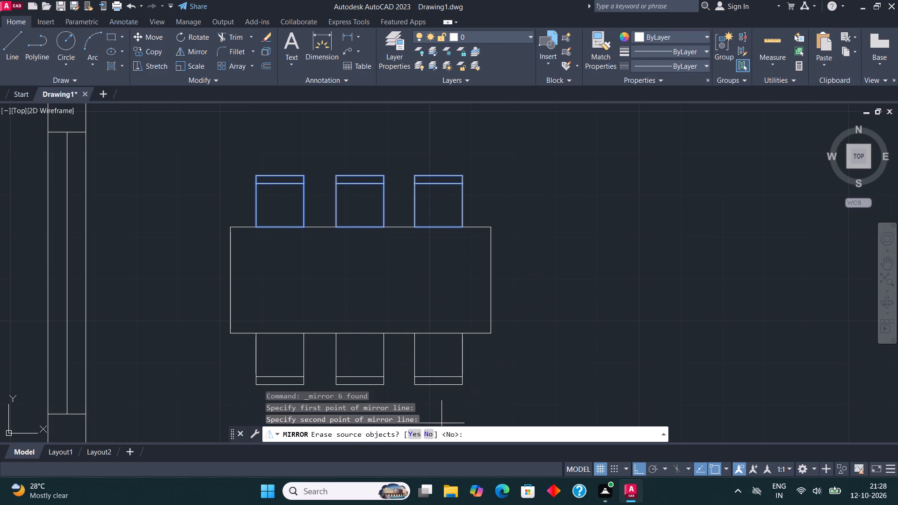
click(434, 432)
click(428, 436)
Copy the lower-left dining chair into the open floor area to the right of the table.
scroll(268, 258, down, 1)
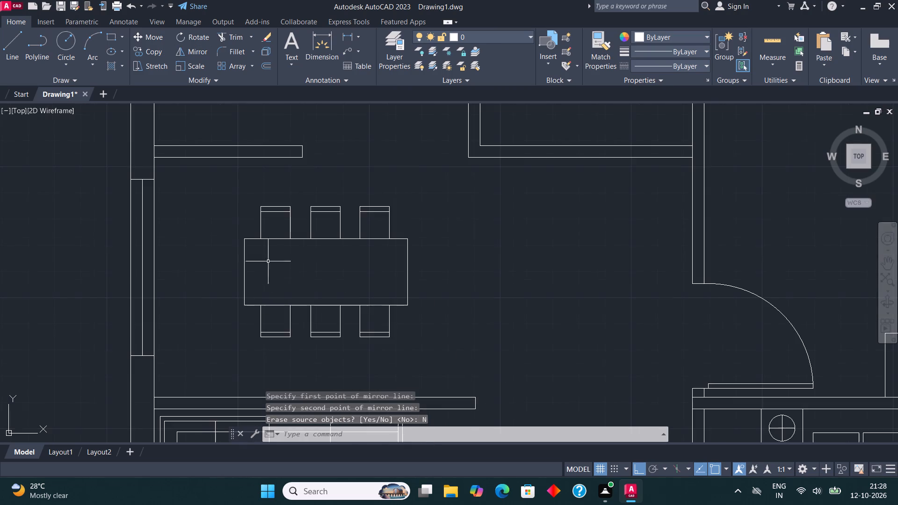
scroll(289, 317, up, 1)
click(301, 355)
click(246, 311)
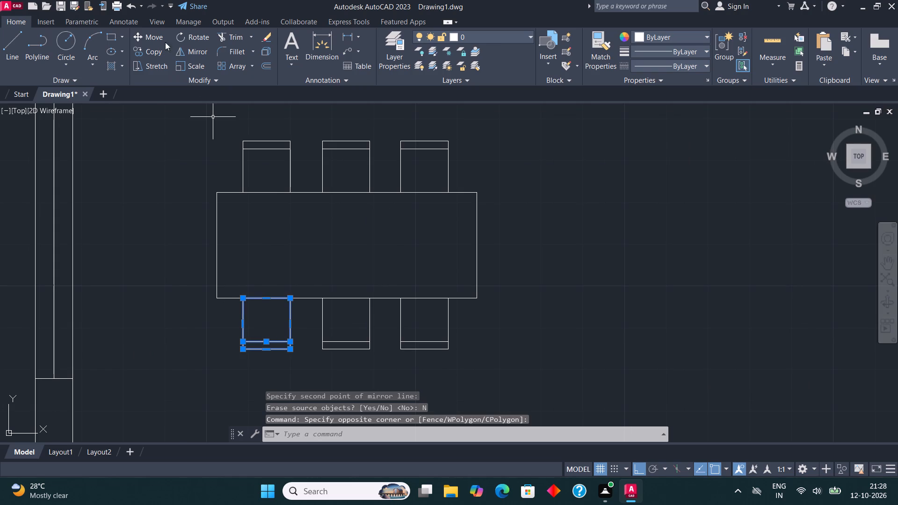
click(162, 51)
click(256, 332)
scroll(251, 327, down, 2)
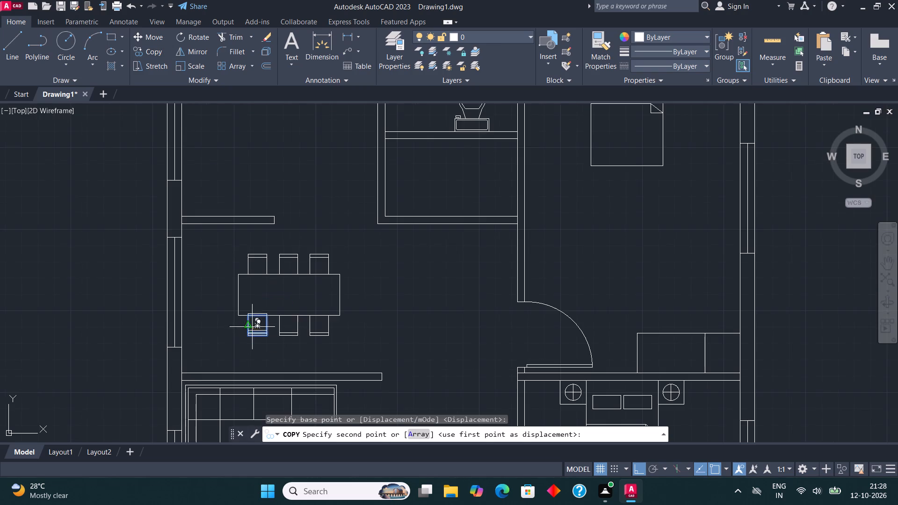
click(393, 306)
key(Escape)
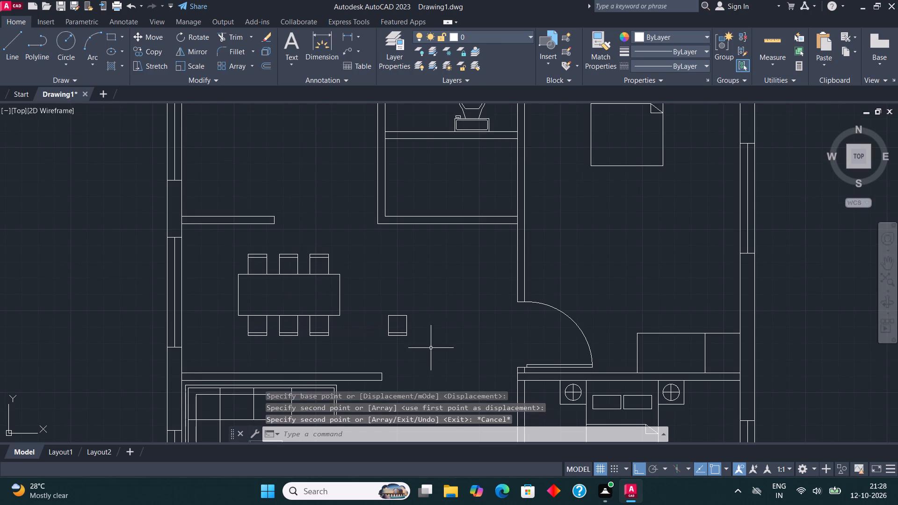
Rotate the copied chair by 90° so its backrest faces away from the table.
drag(432, 351, 420, 345)
click(387, 300)
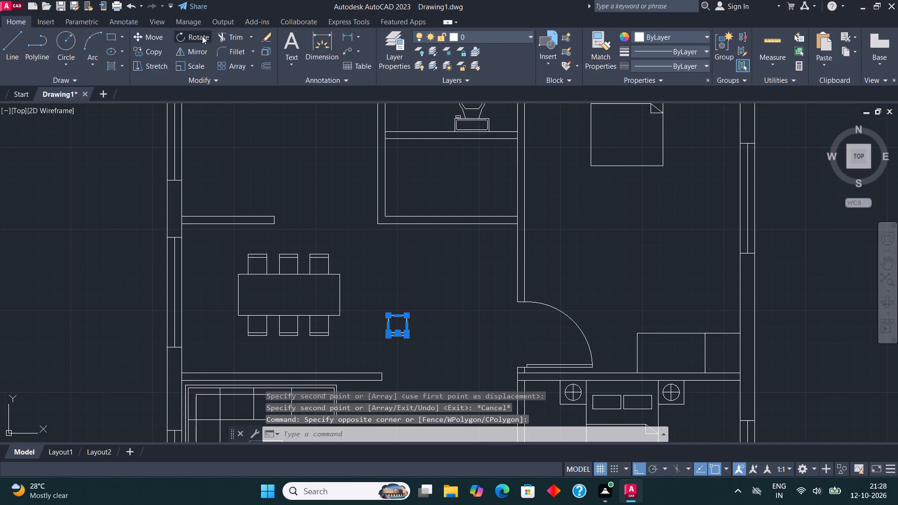
click(202, 36)
scroll(433, 337, up, 2)
click(387, 303)
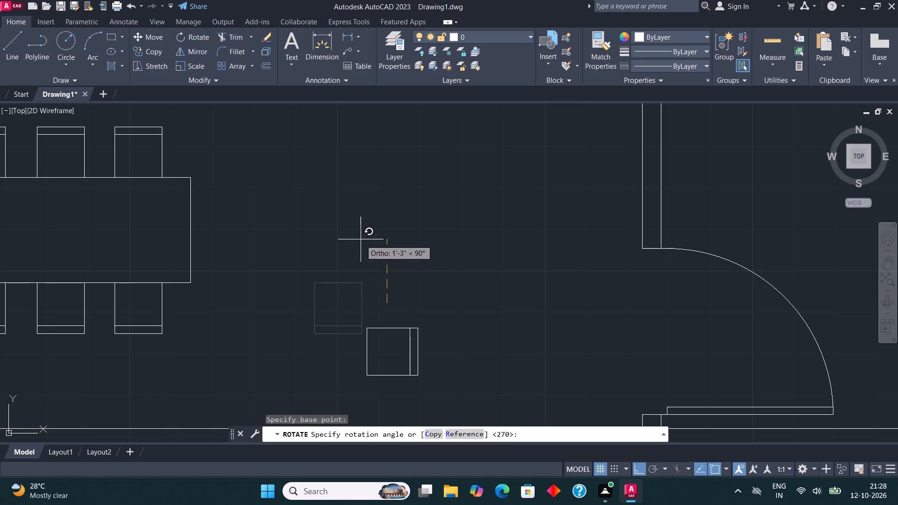
click(361, 239)
Move the rotated chair, with Ortho off, so its front edge sits against the table's right short edge.
click(435, 379)
click(326, 302)
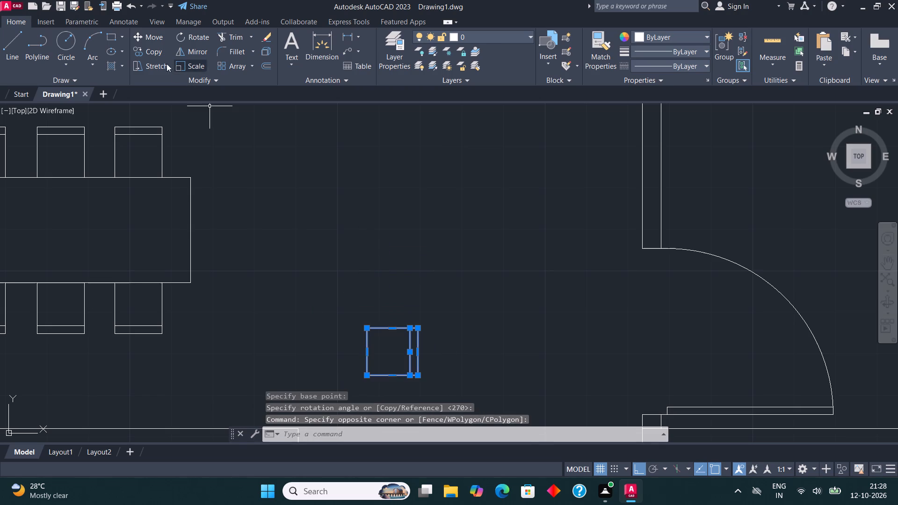
click(154, 41)
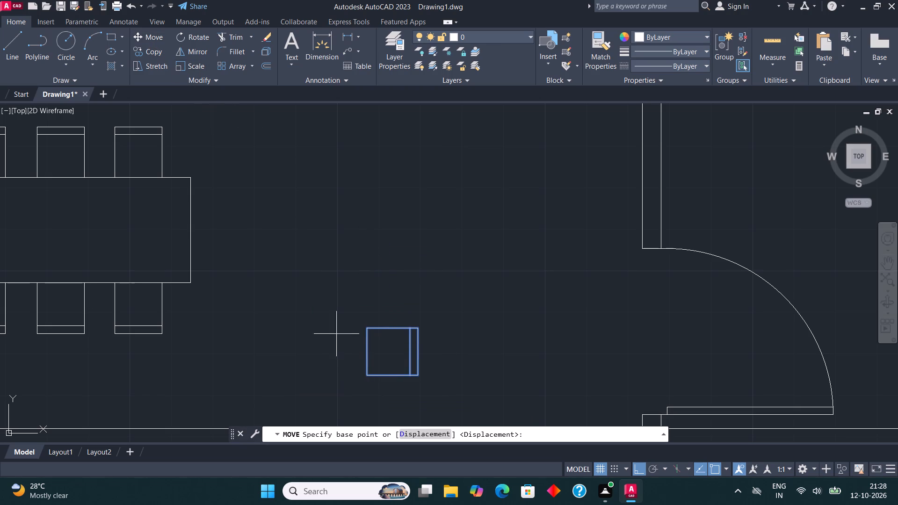
click(368, 373)
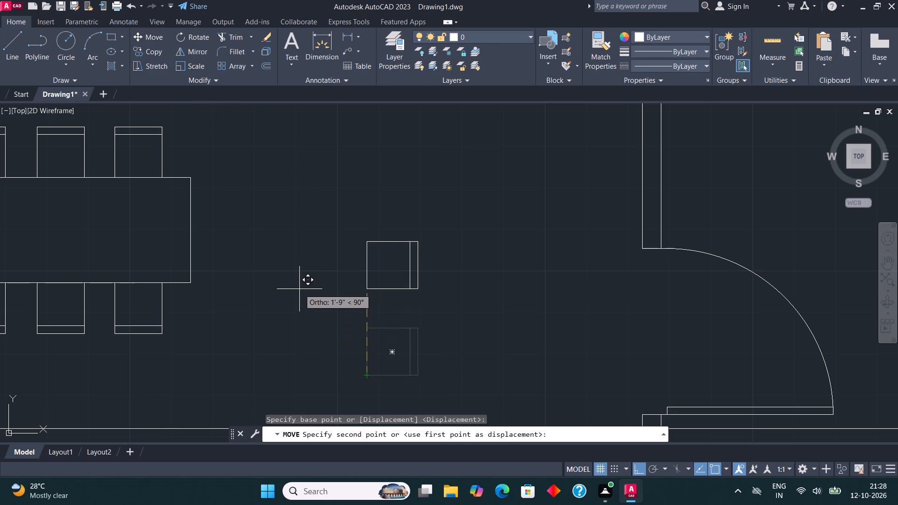
key(F8)
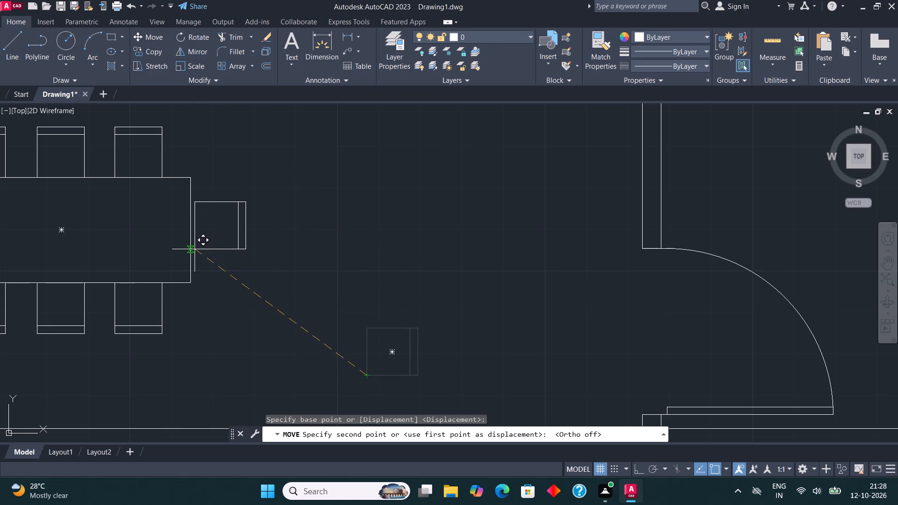
click(194, 249)
Mirror the end chair about the table's vertical centreline with Ortho on, keeping the original, to seat the opposite short edge.
scroll(196, 249, down, 2)
middle_drag(221, 263, 611, 301)
scroll(610, 286, up, 2)
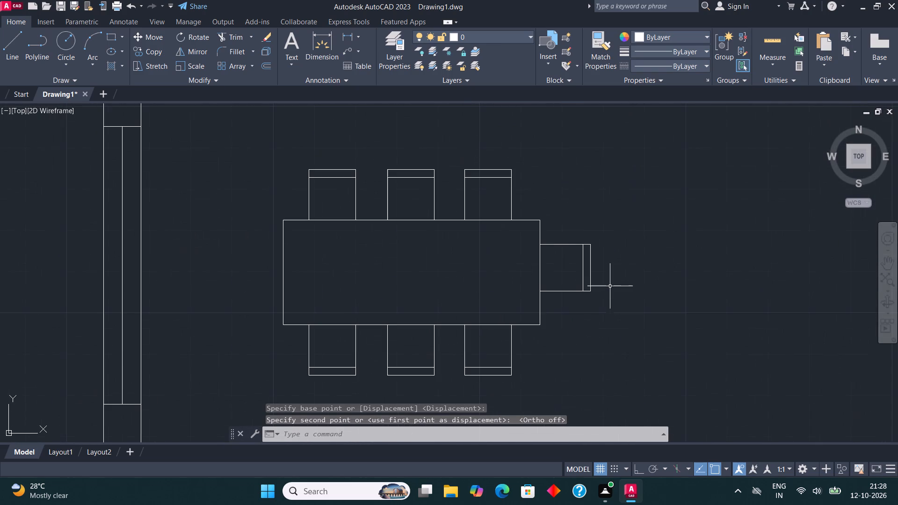
drag(606, 310, 605, 305)
click(556, 206)
click(201, 48)
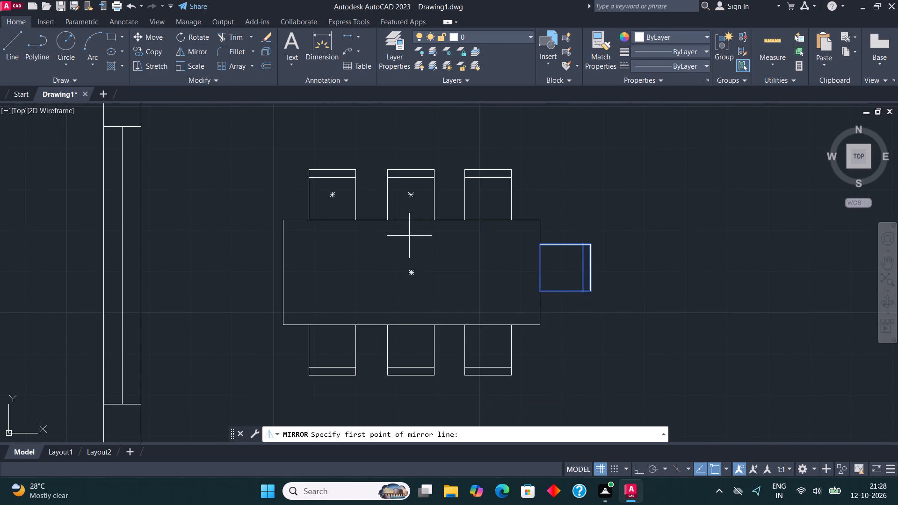
click(407, 268)
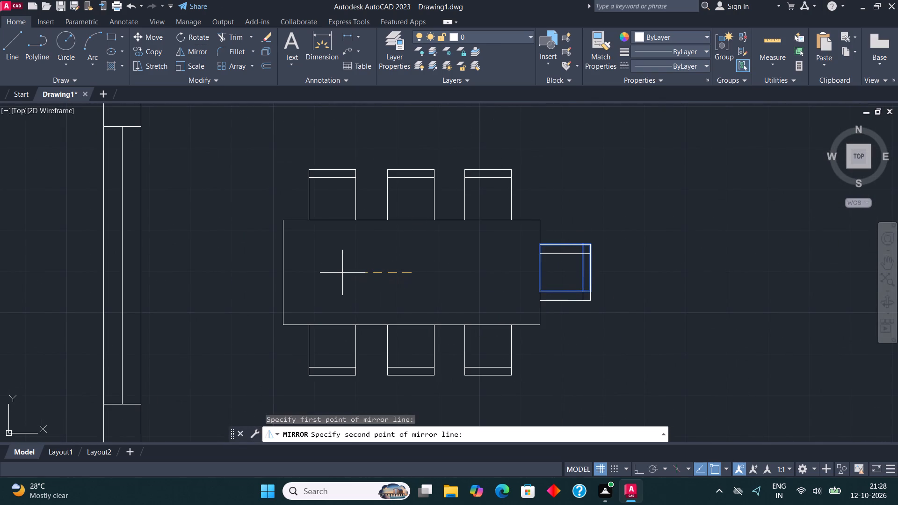
key(F8)
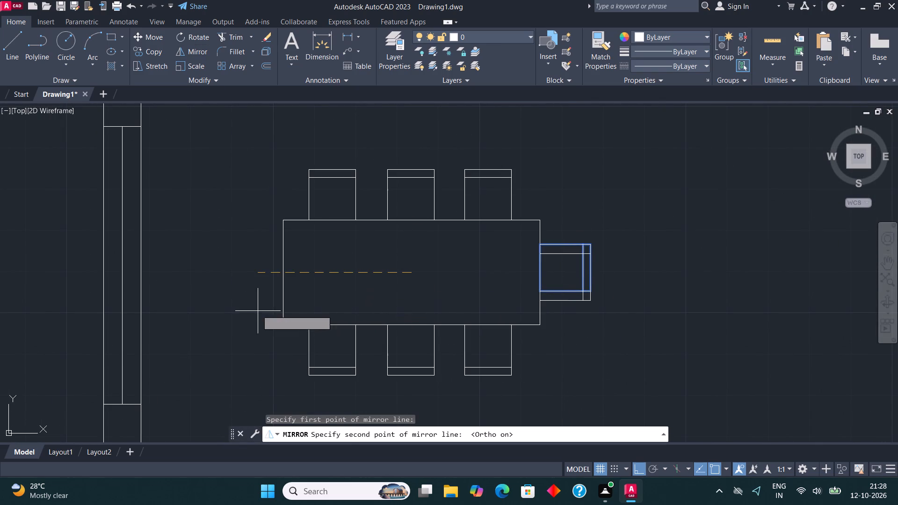
click(401, 151)
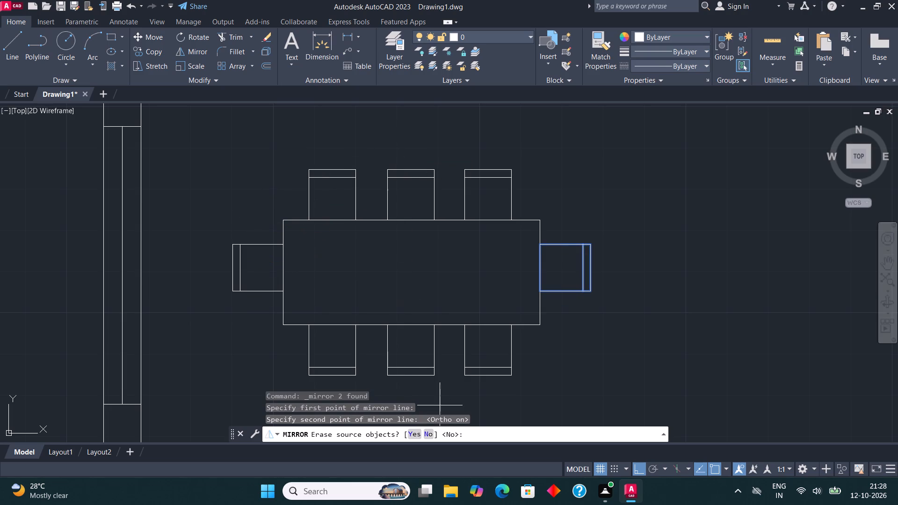
click(432, 437)
Move the whole dining table and chair set horizontally closer to the windowed outer wall.
scroll(369, 295, down, 2)
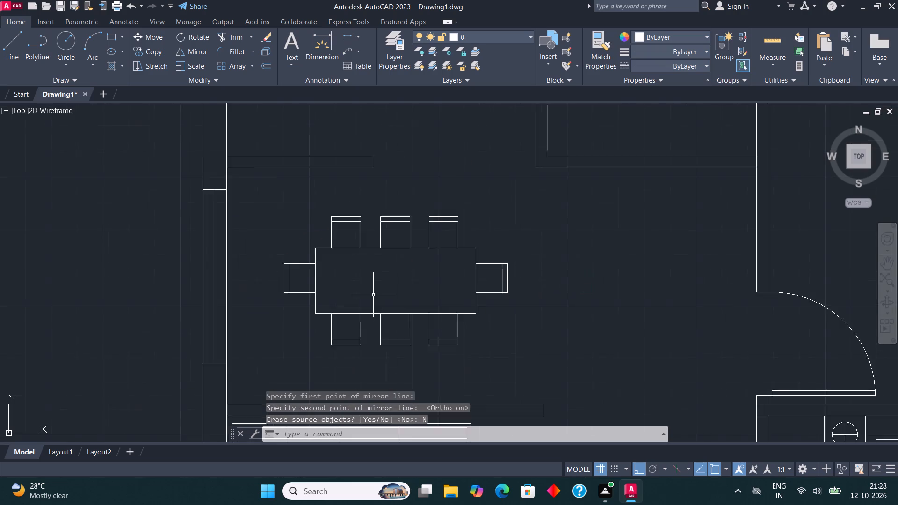
scroll(373, 295, down, 2)
scroll(397, 301, up, 3)
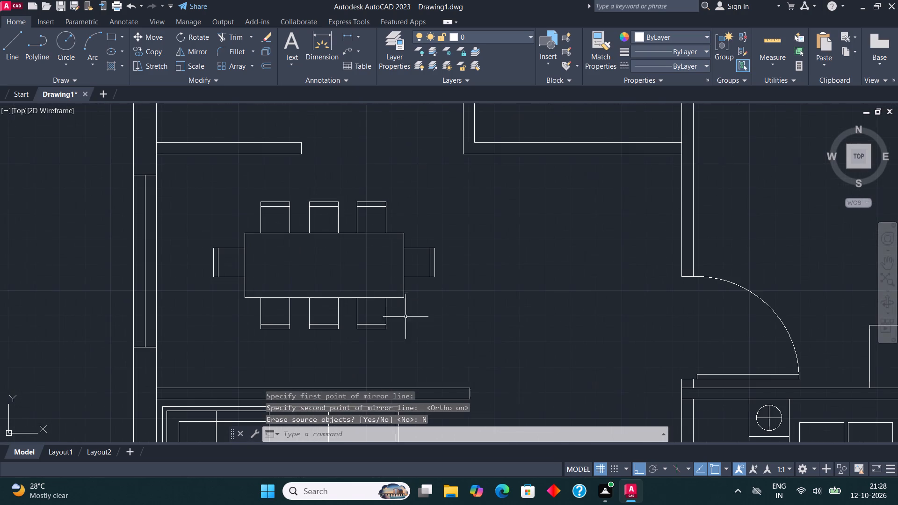
click(469, 340)
click(203, 182)
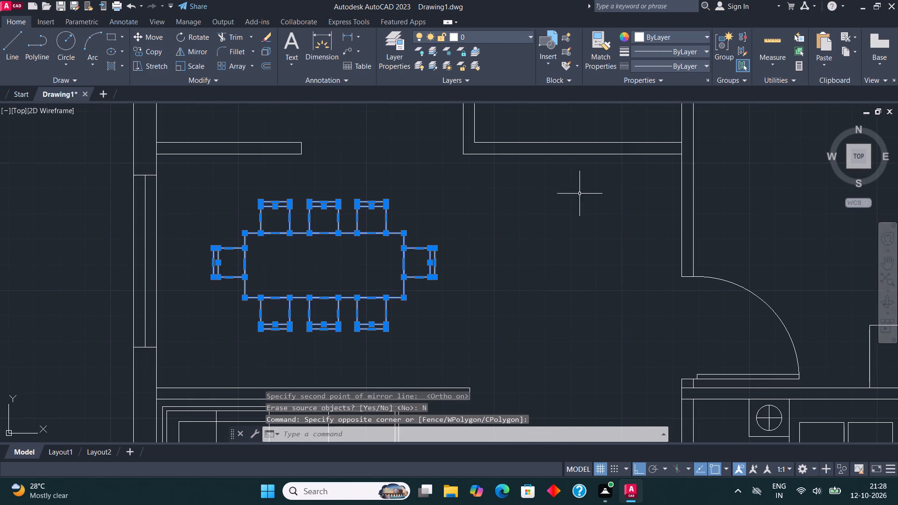
click(151, 42)
click(311, 278)
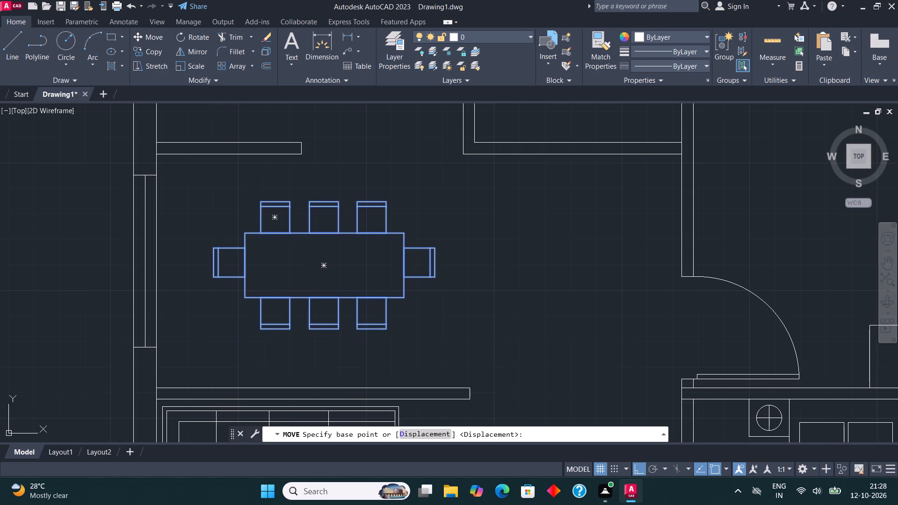
click(276, 281)
scroll(277, 252, down, 3)
middle_drag(281, 252, 312, 249)
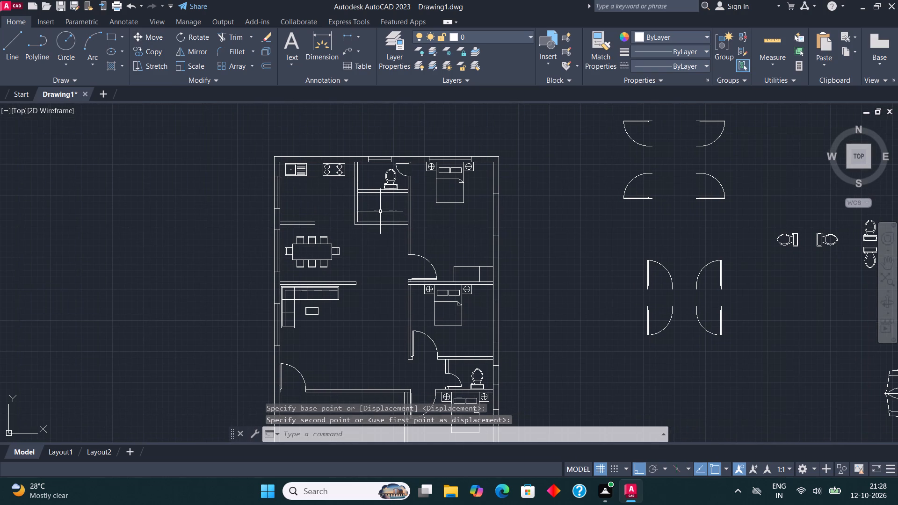
Draw two short lines across the left wall of the small room below the kitchen-side bathroom, marking an opening.
scroll(380, 211, up, 4)
middle_drag(343, 198, 353, 289)
click(14, 52)
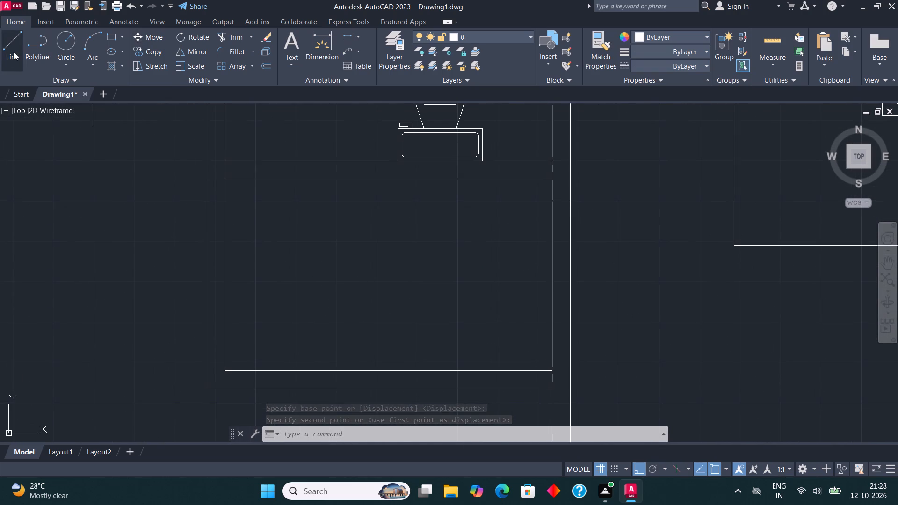
click(226, 180)
click(208, 180)
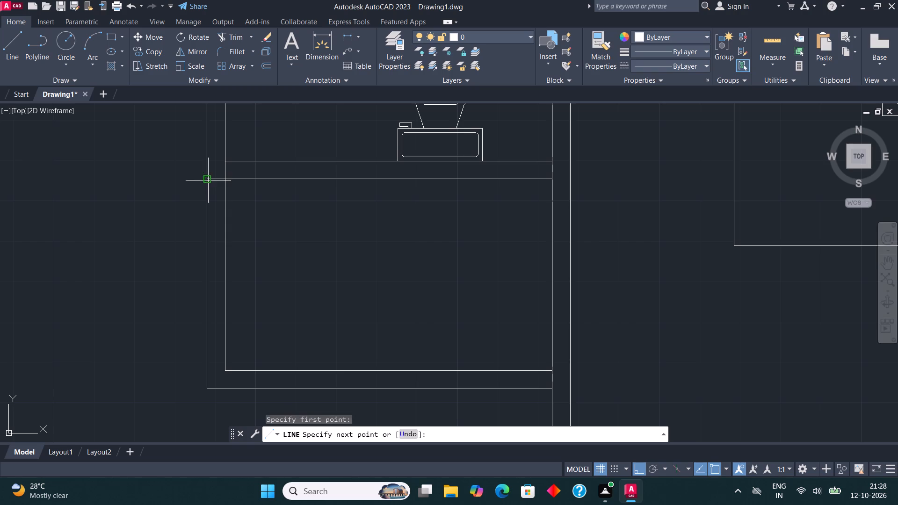
click(16, 45)
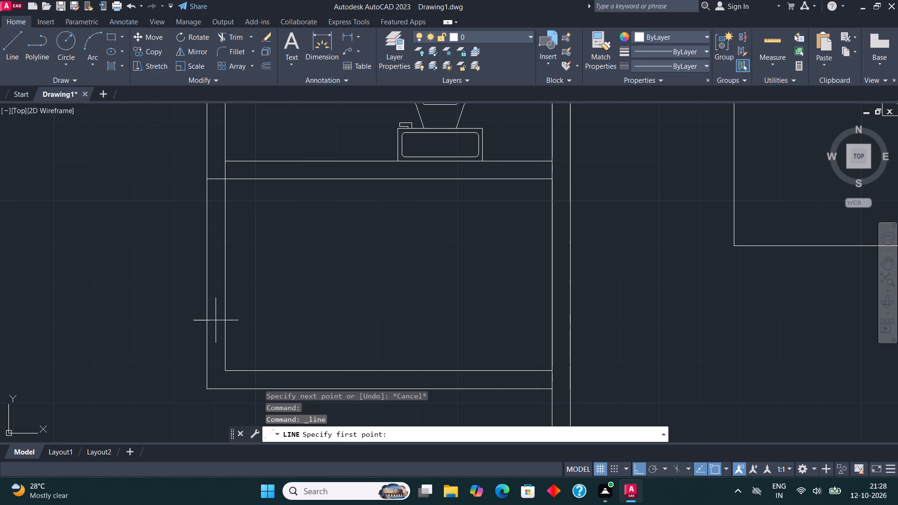
click(206, 325)
click(224, 325)
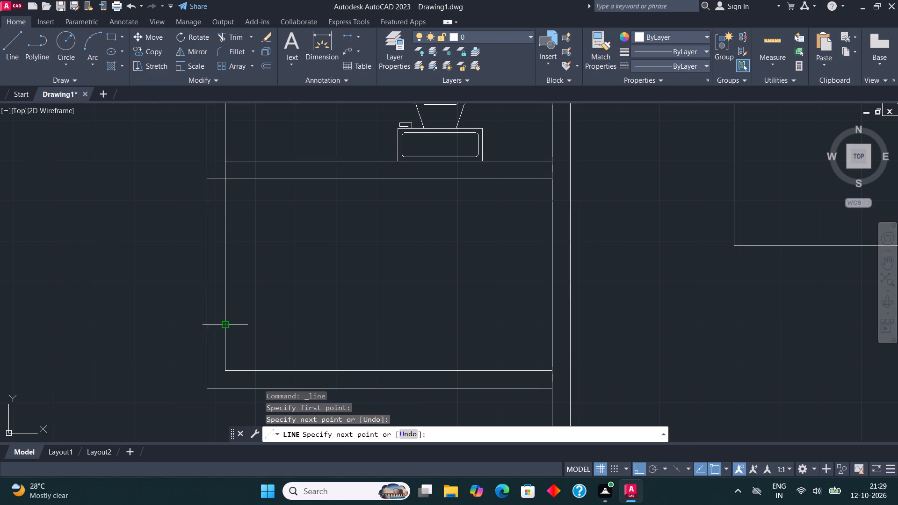
Trim the wall lines between the two marks and the leftover inner segment at the upper wall junction.
click(238, 39)
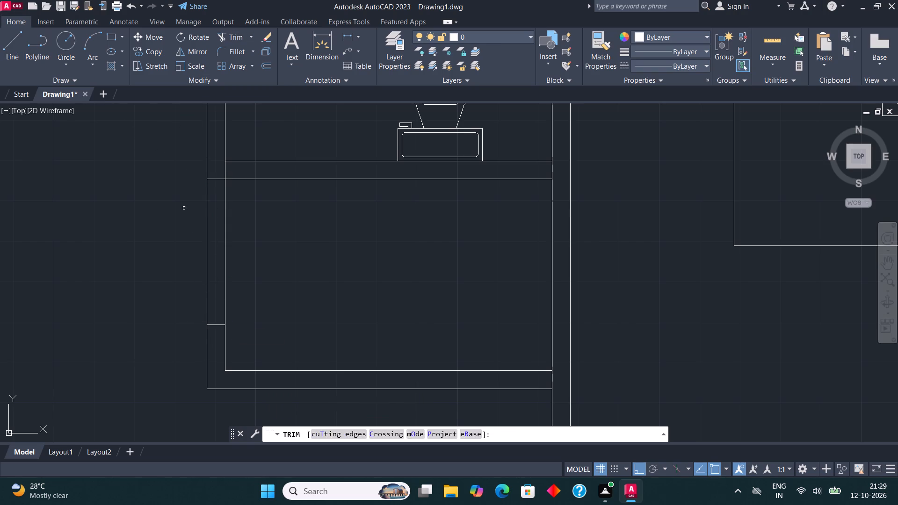
click(184, 209)
click(323, 212)
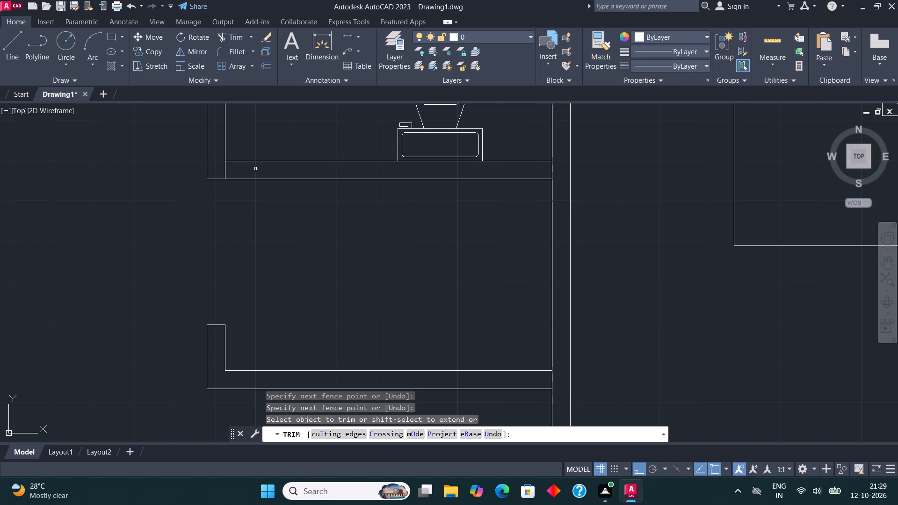
click(229, 170)
click(219, 171)
key(Escape)
Rotate the car outside the plan 90° clockwise about a point on its lower edge so its front faces up.
scroll(219, 172, down, 2)
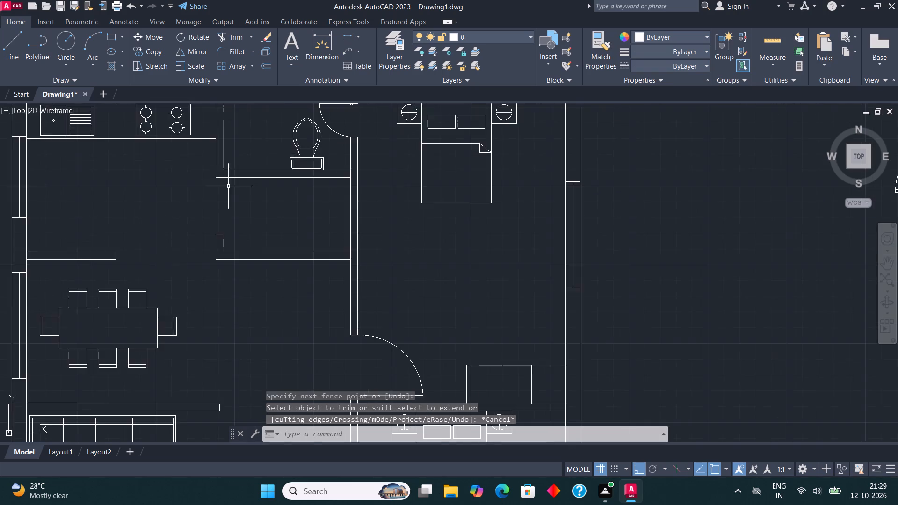
scroll(233, 190, down, 2)
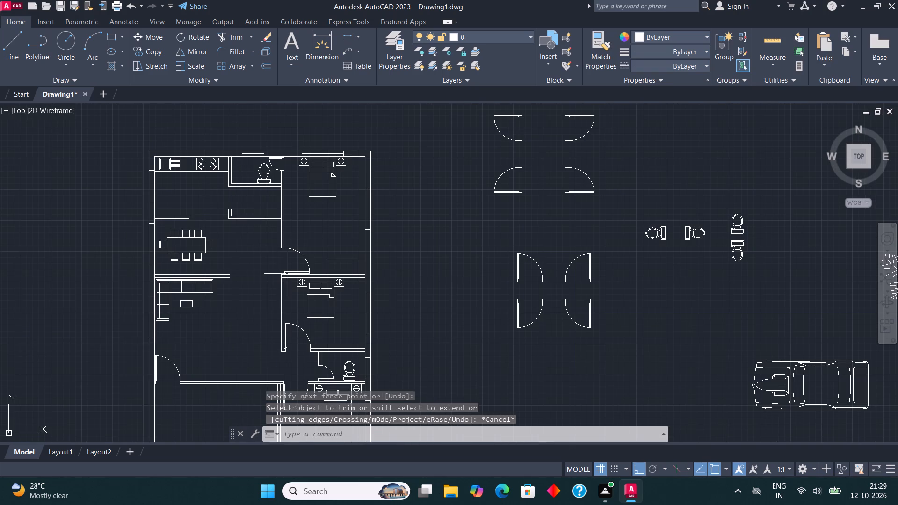
middle_drag(326, 214, 351, 112)
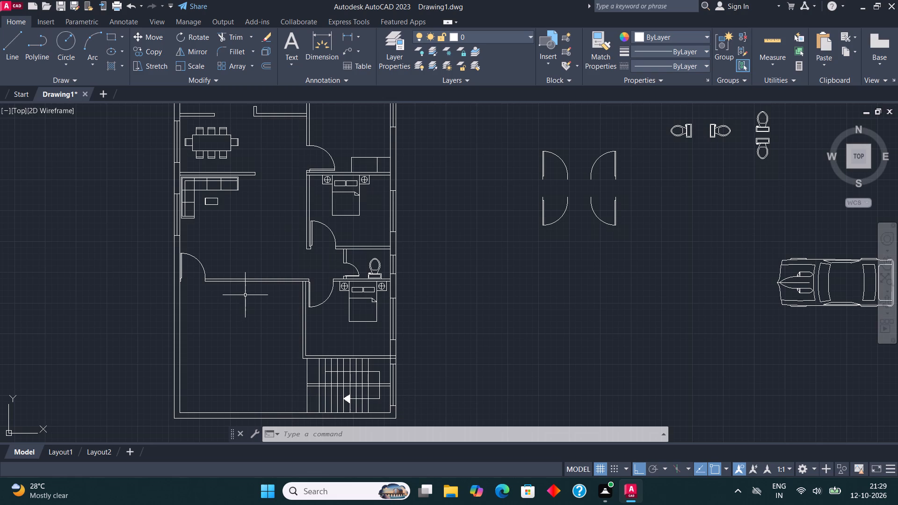
scroll(426, 99, down, 1)
scroll(325, 260, down, 1)
scroll(621, 273, up, 2)
drag(622, 274, 589, 232)
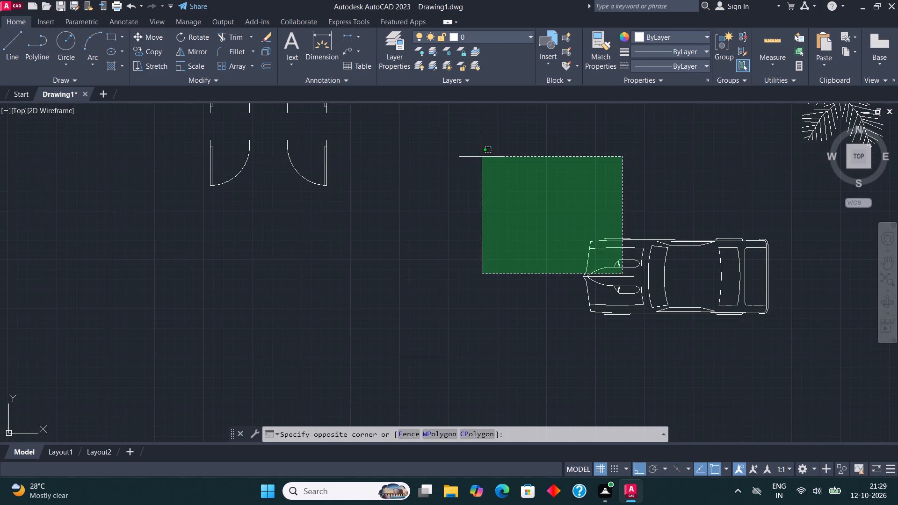
click(482, 157)
click(188, 36)
scroll(234, 175, down, 1)
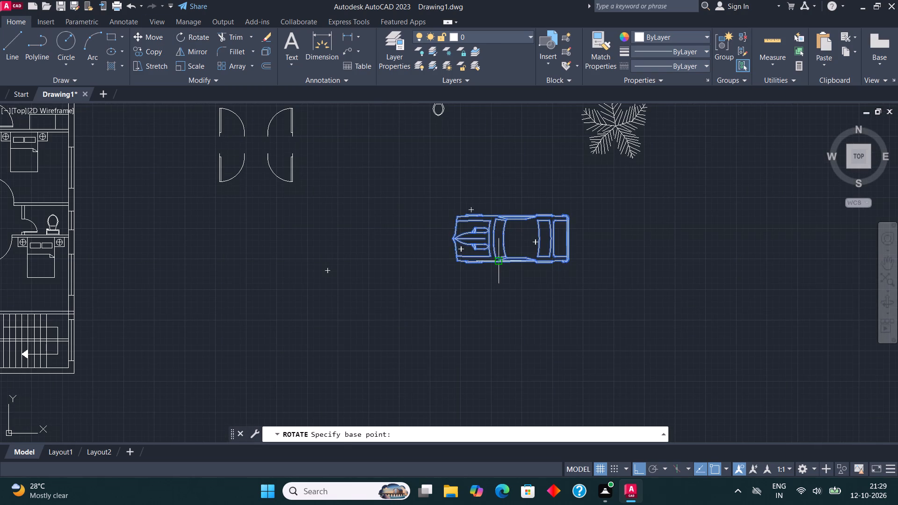
click(497, 262)
click(497, 317)
Move the rotated car, with Ortho off, into the open parking area left of the staircase and lower bedroom.
click(539, 314)
click(470, 270)
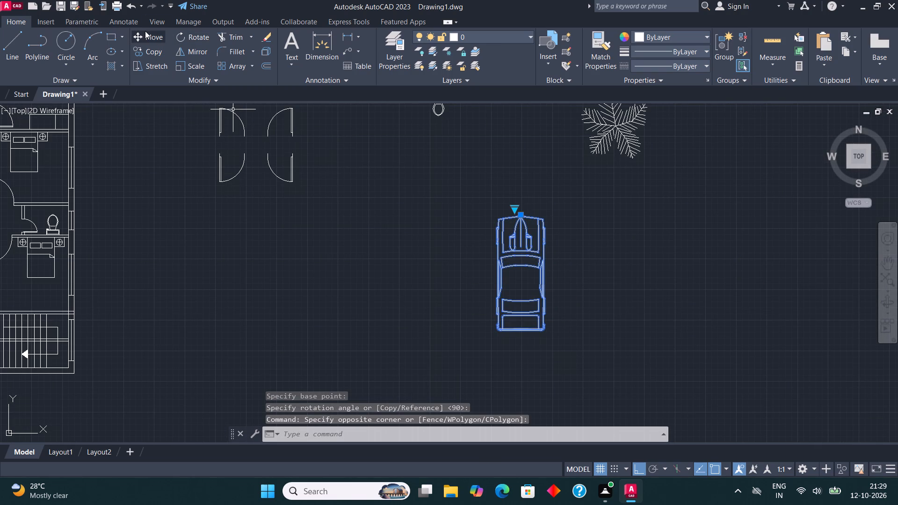
click(148, 36)
click(524, 261)
scroll(561, 256, down, 2)
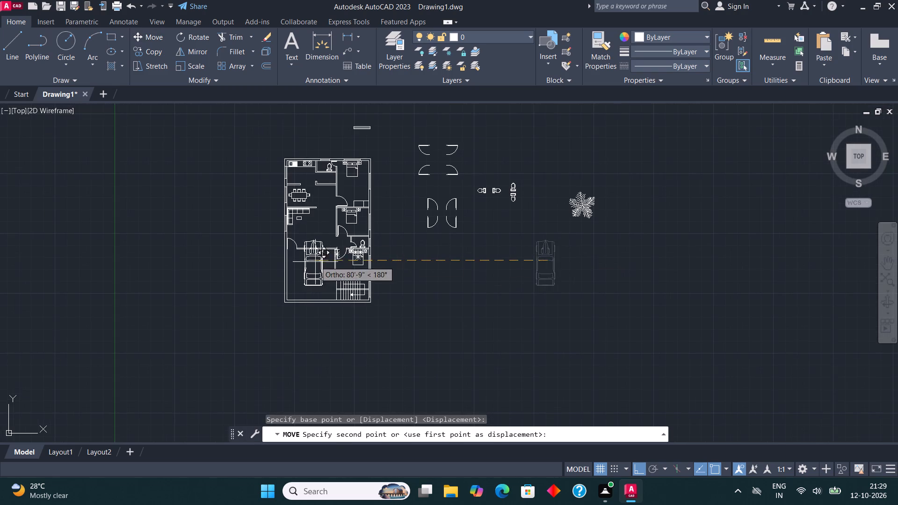
scroll(314, 263, up, 3)
key(F8)
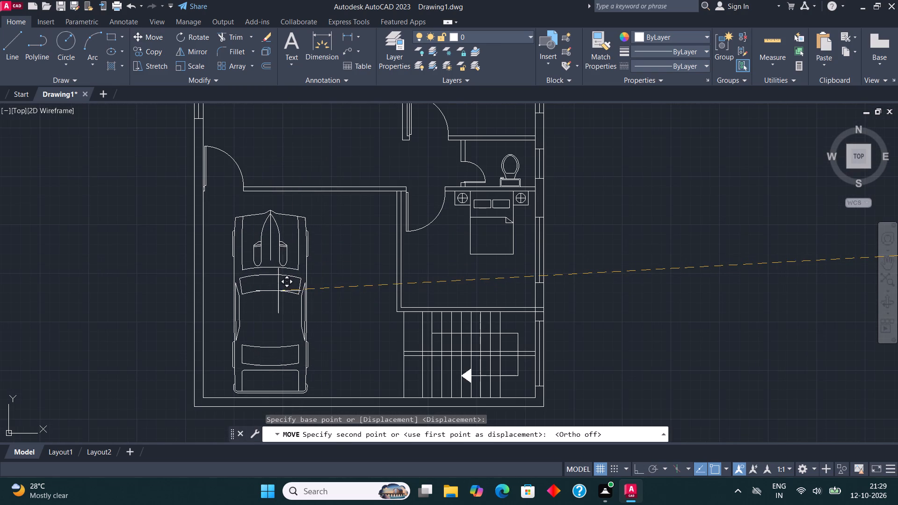
scroll(278, 291, up, 1)
click(349, 278)
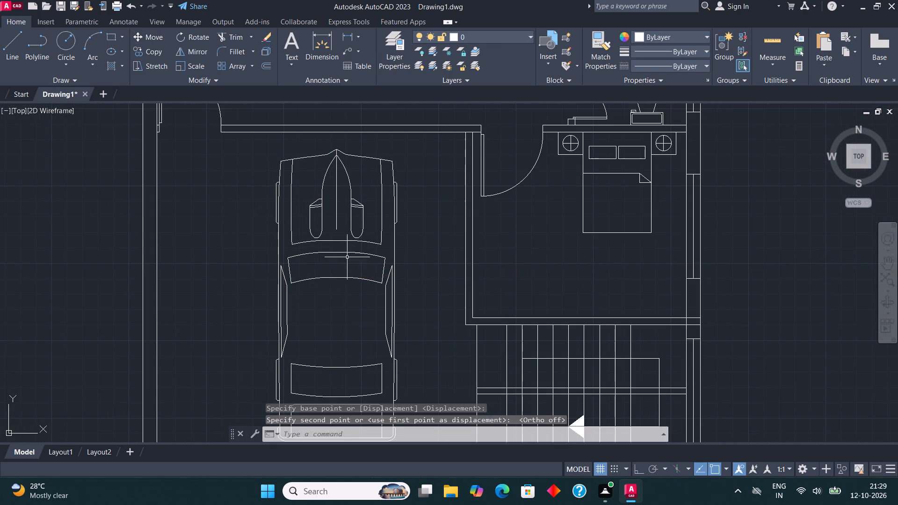
scroll(345, 249, down, 2)
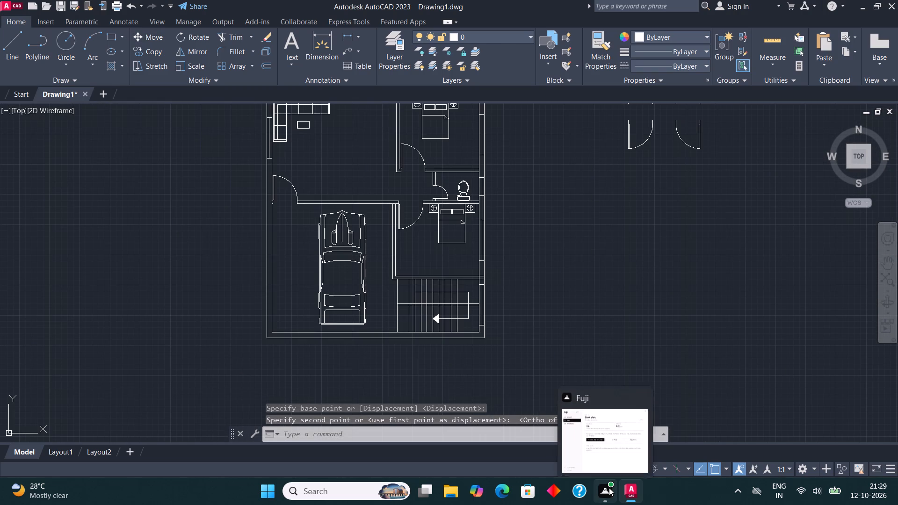
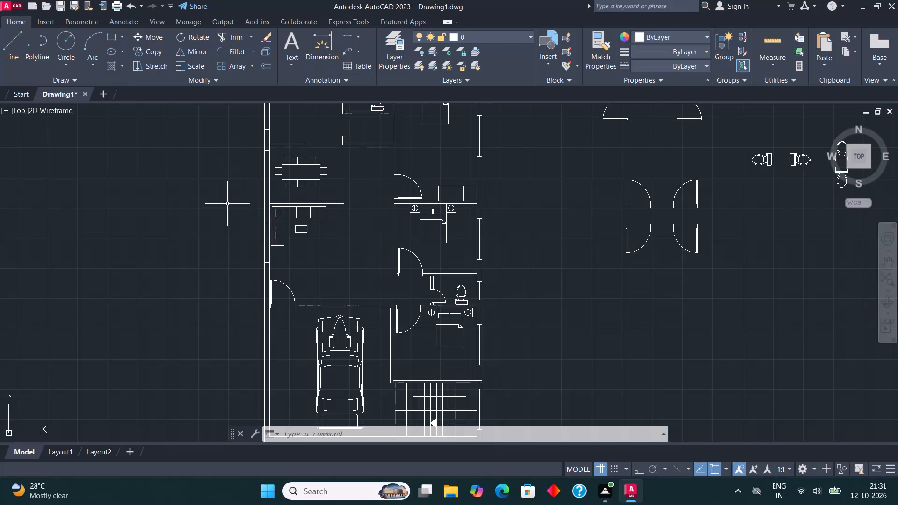
Add a multiline text label in the kitchen reading KITCHEN with 10'*8' on the second line.
scroll(312, 214, up, 1)
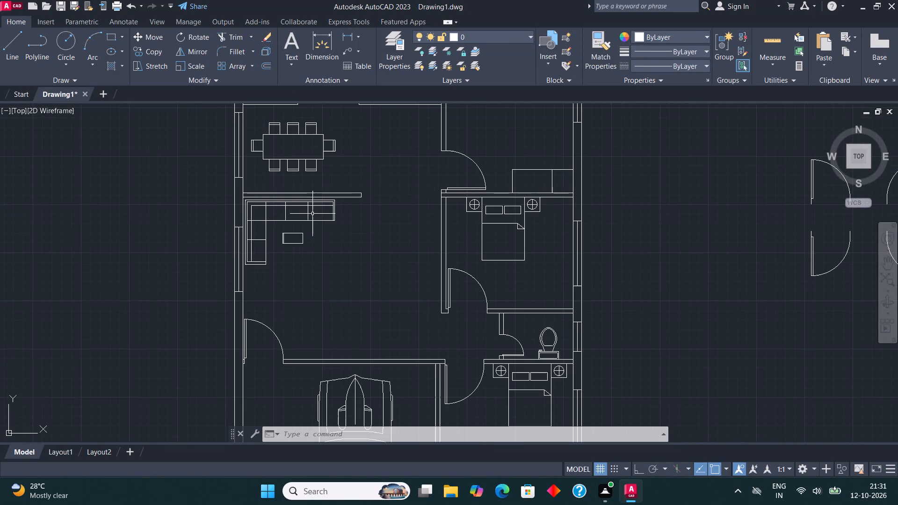
middle_drag(312, 214, 317, 396)
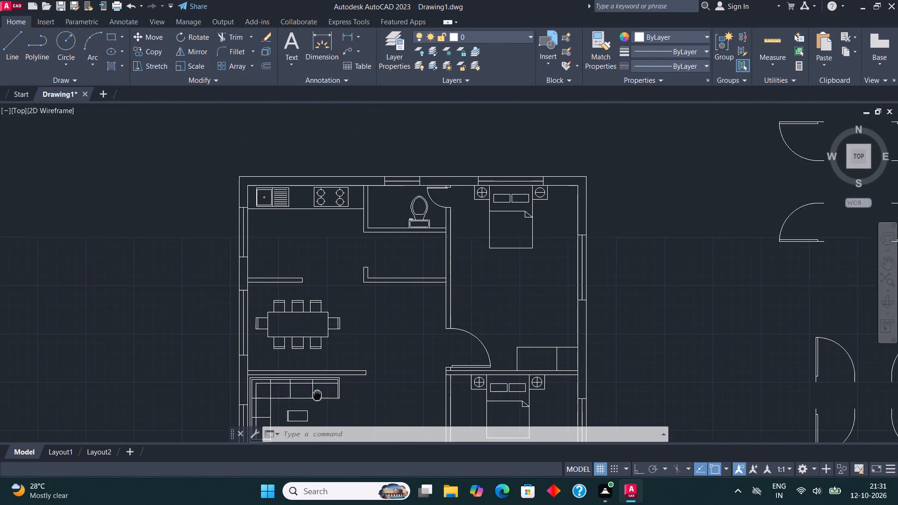
middle_drag(317, 396, 318, 397)
scroll(311, 209, up, 2)
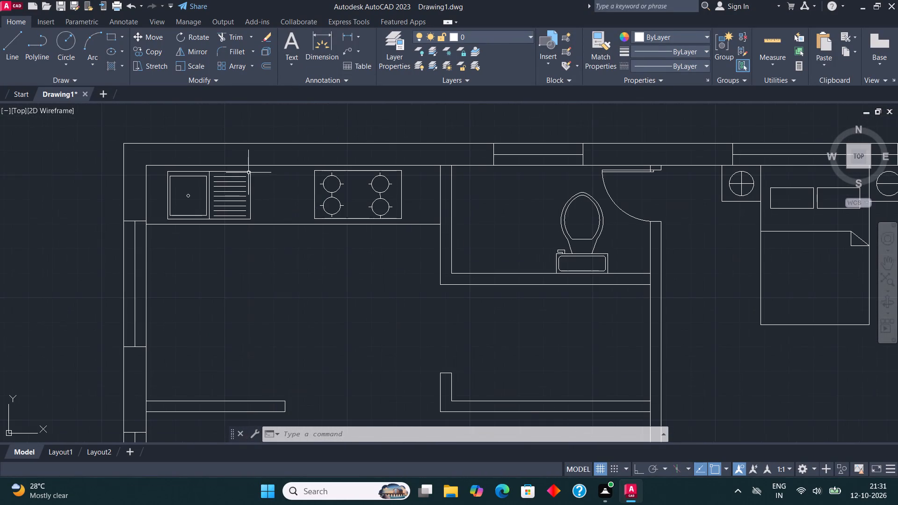
click(296, 41)
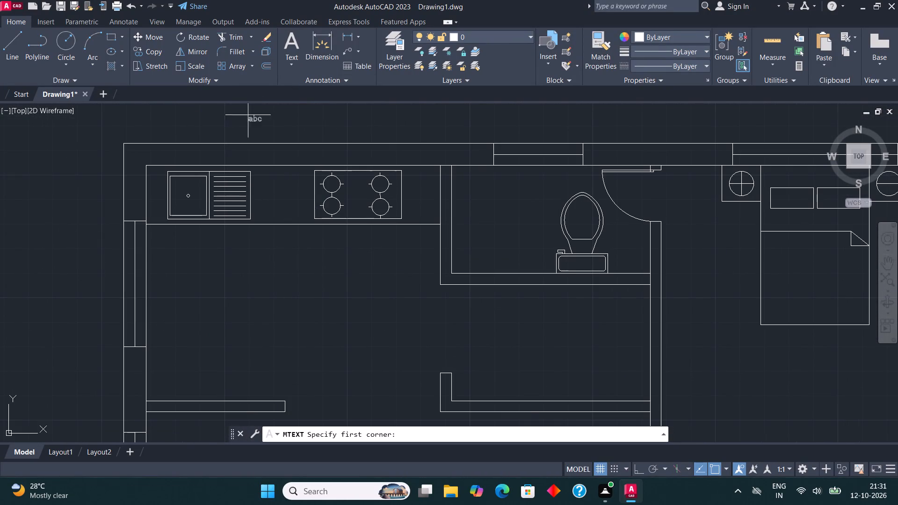
click(167, 312)
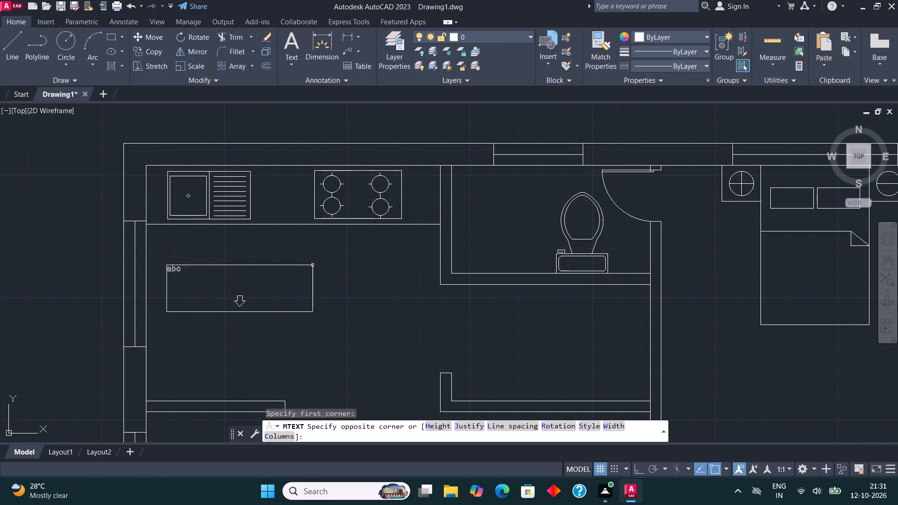
click(356, 292)
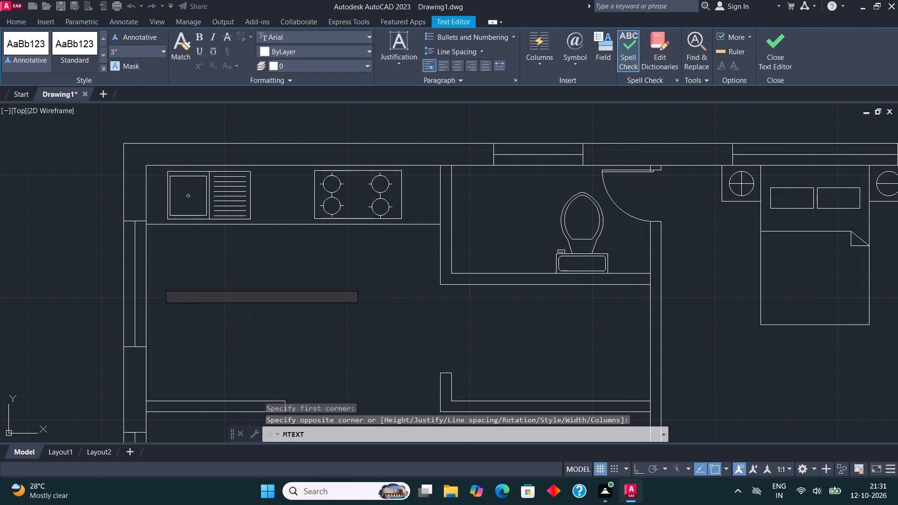
text(KITCHEN)
key(Return)
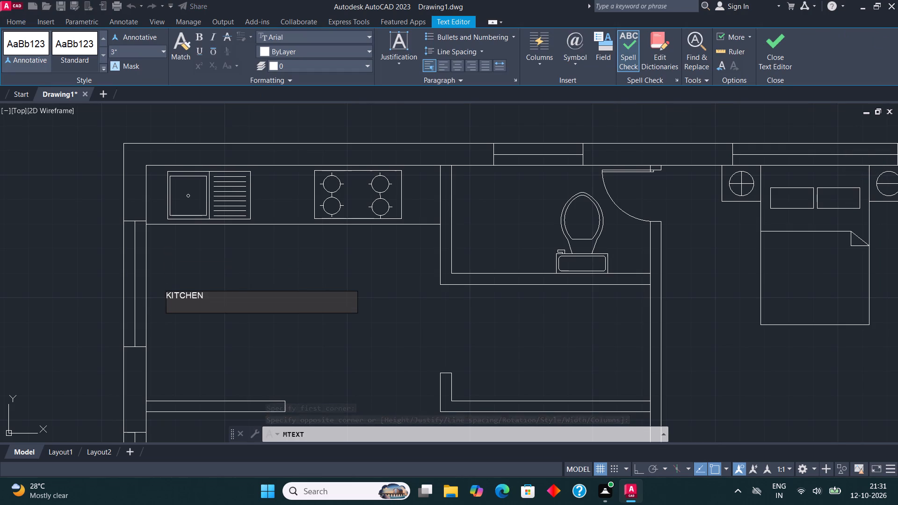
text(10')
key(asterisk)
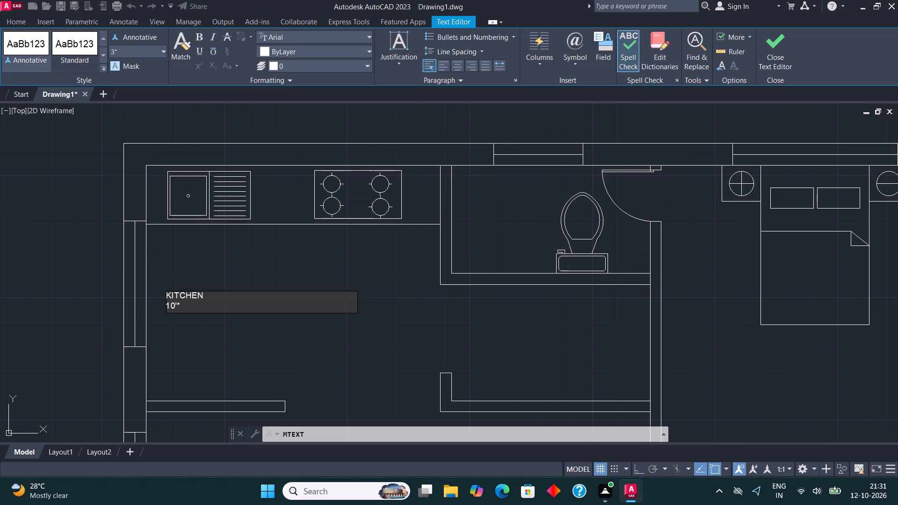
text(8')
click(771, 57)
Scale the kitchen label up freehand to a text height of about 6".
click(189, 295)
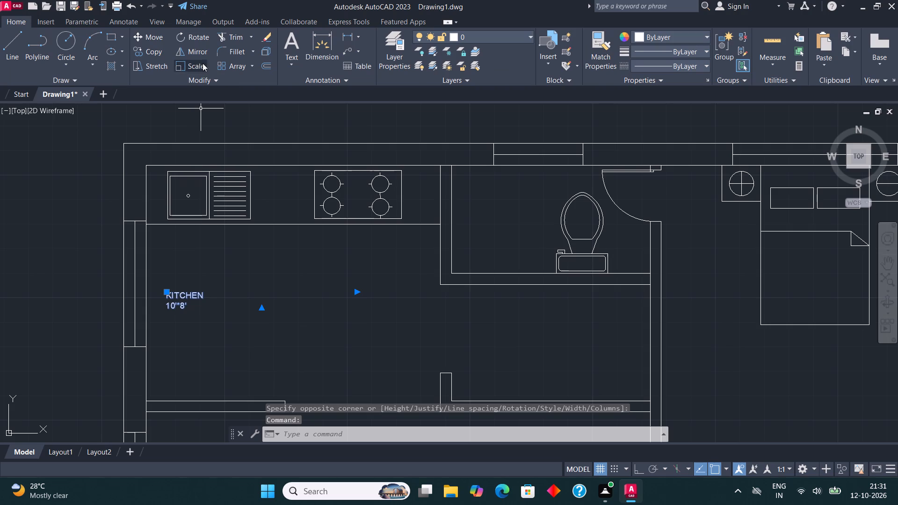
click(192, 66)
click(187, 297)
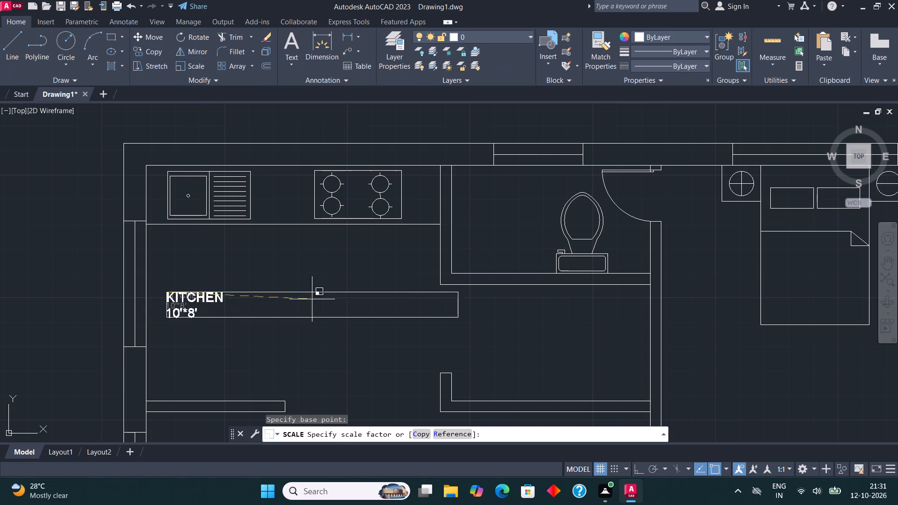
click(388, 305)
Move the enlarged kitchen label toward the middle of the kitchen floor, below the counter.
scroll(205, 299, down, 2)
scroll(311, 300, up, 1)
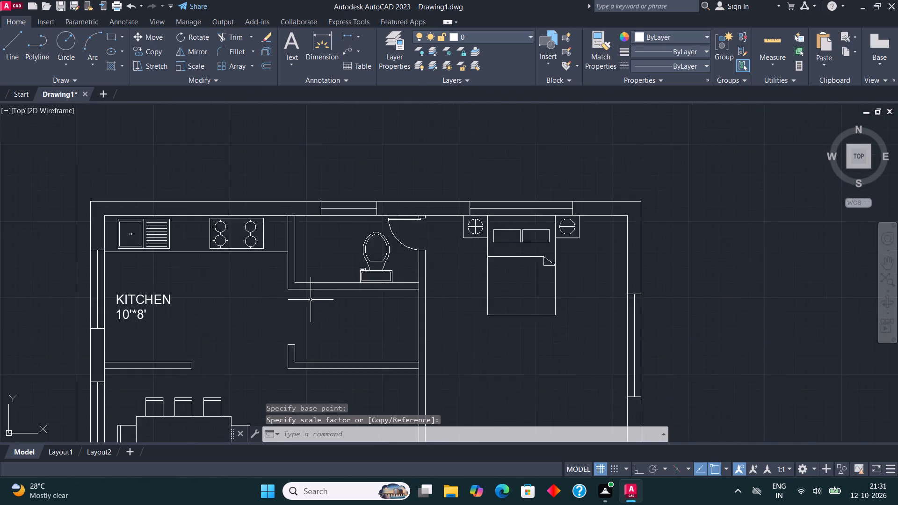
scroll(311, 300, up, 1)
click(26, 298)
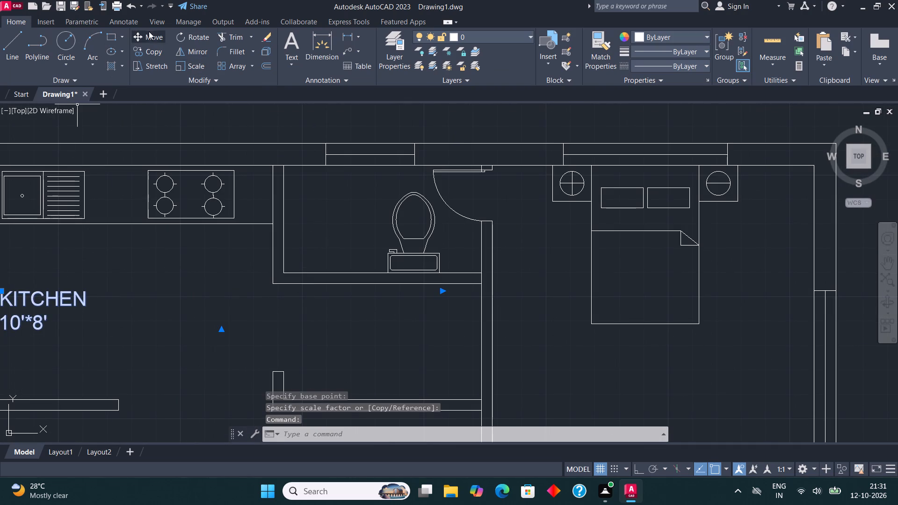
click(150, 33)
click(29, 304)
click(72, 278)
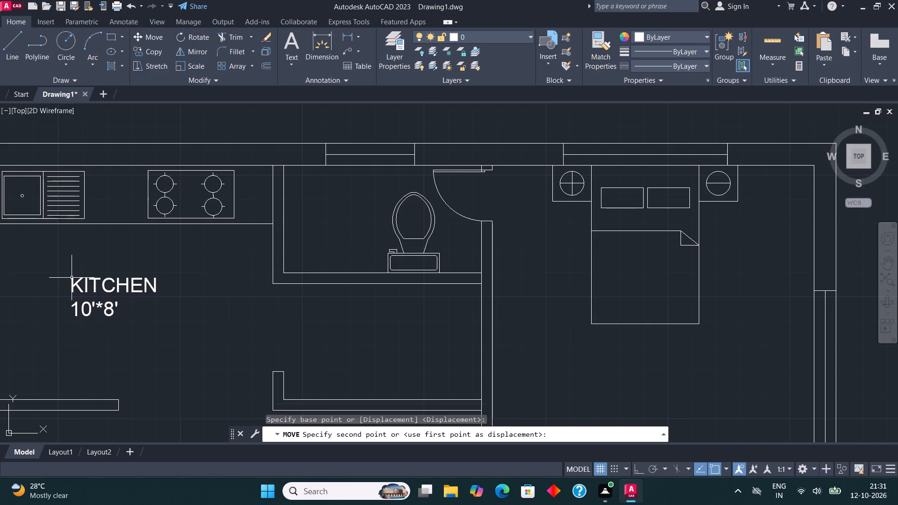
Copy the kitchen label into the upper bathroom, the small room below it, the upper bedroom and onto the dining table.
click(103, 278)
click(154, 50)
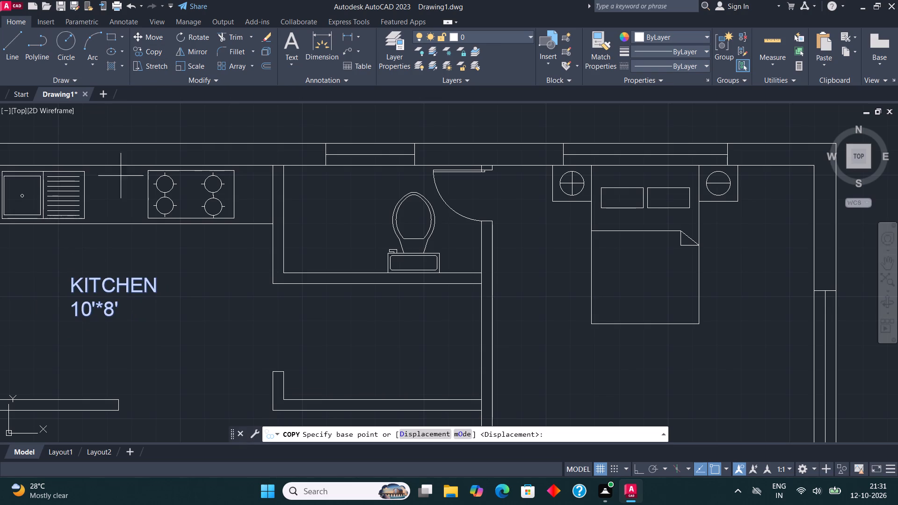
click(103, 293)
scroll(115, 345, down, 1)
scroll(225, 256, up, 2)
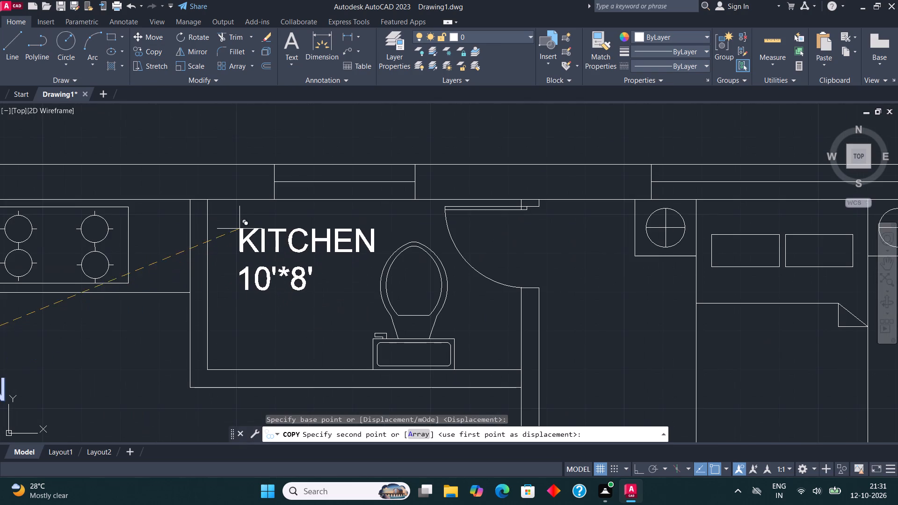
click(231, 224)
scroll(231, 224, down, 2)
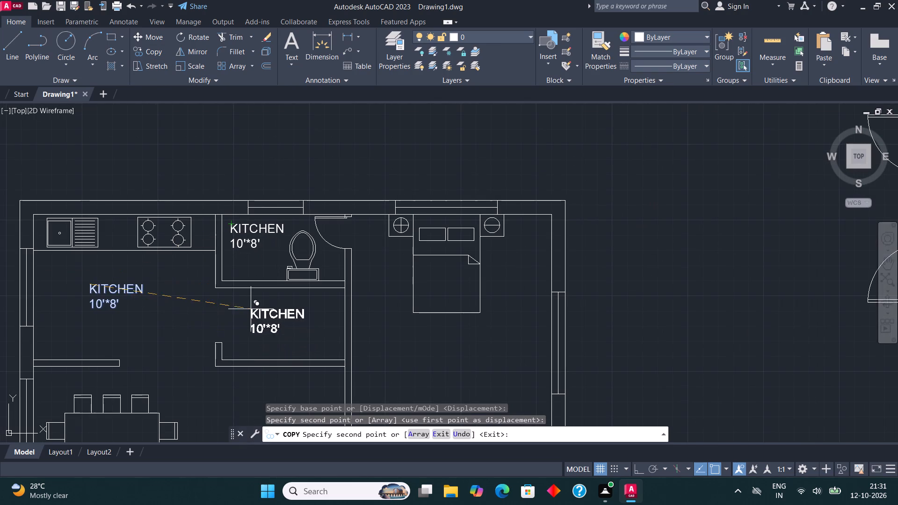
click(250, 307)
scroll(292, 259, down, 2)
scroll(338, 297, up, 2)
click(351, 279)
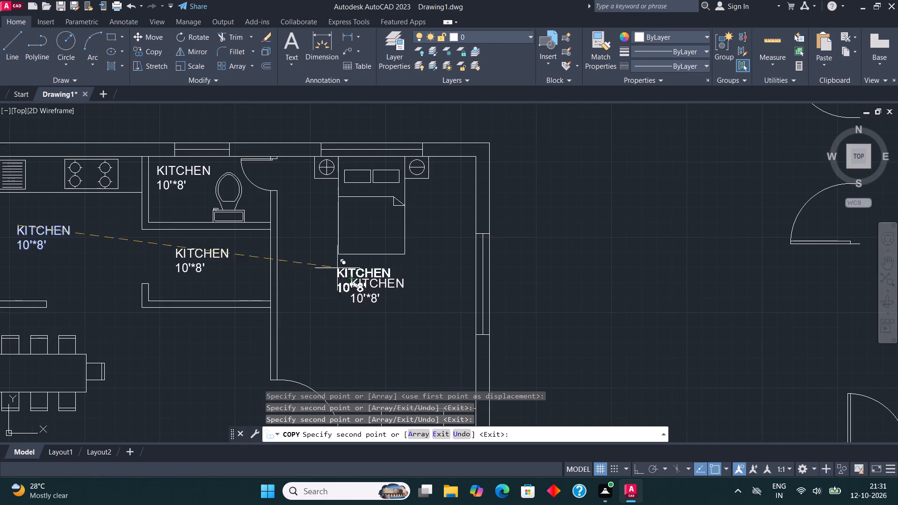
scroll(313, 226, down, 2)
scroll(209, 275, up, 3)
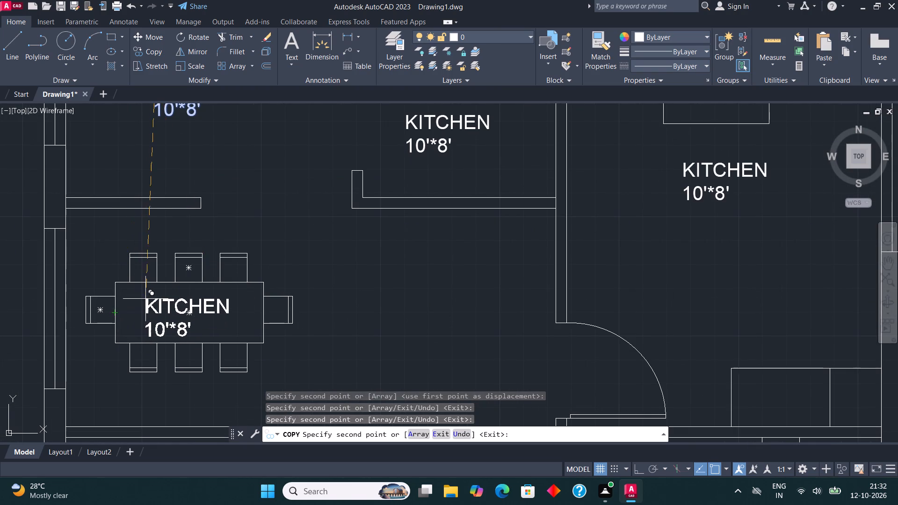
click(147, 298)
Continue copying the label into the living area, parking area, lower bedroom, lower bathroom and middle bedroom.
scroll(185, 224, down, 3)
scroll(187, 312, up, 3)
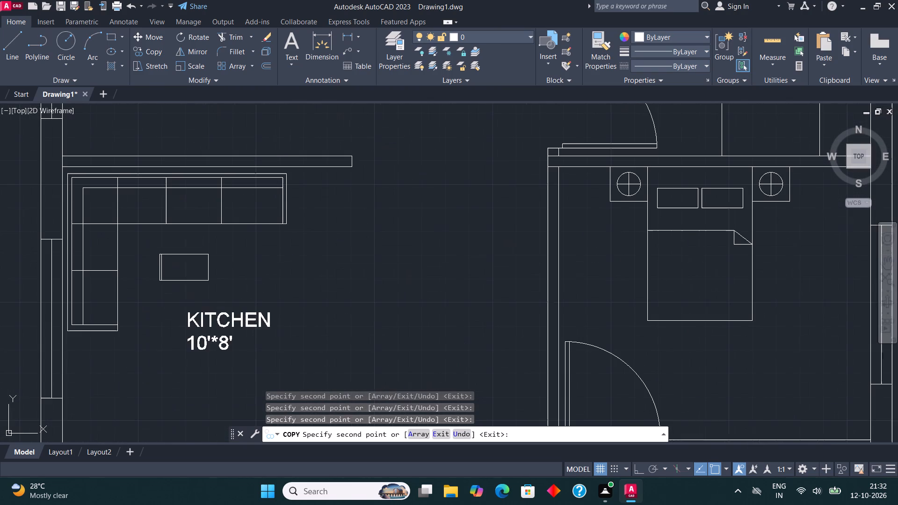
click(201, 326)
scroll(211, 223, down, 3)
scroll(193, 334, up, 2)
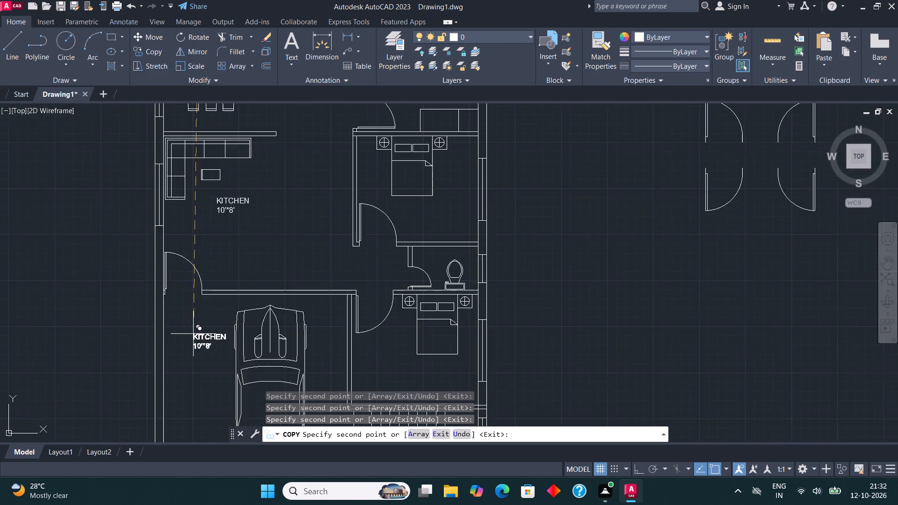
click(183, 354)
scroll(192, 280, down, 2)
scroll(368, 328, up, 1)
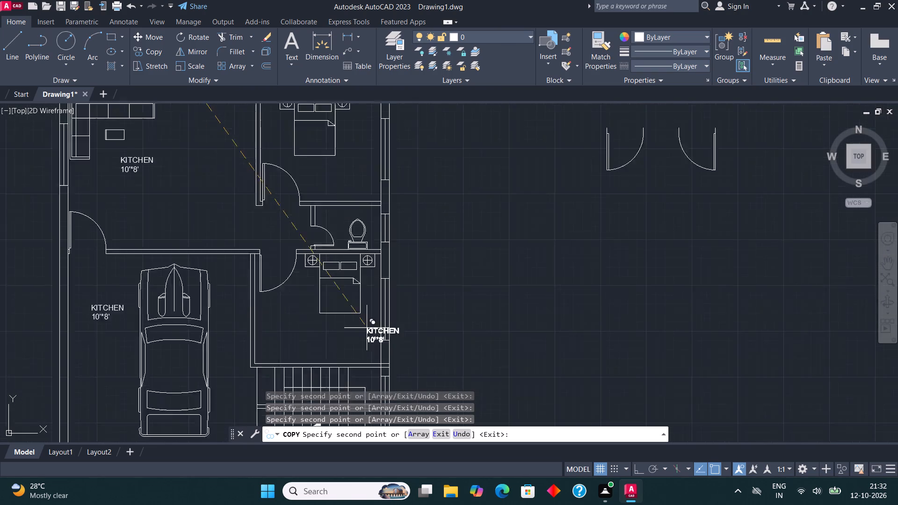
scroll(367, 328, up, 1)
click(312, 326)
scroll(300, 372, down, 1)
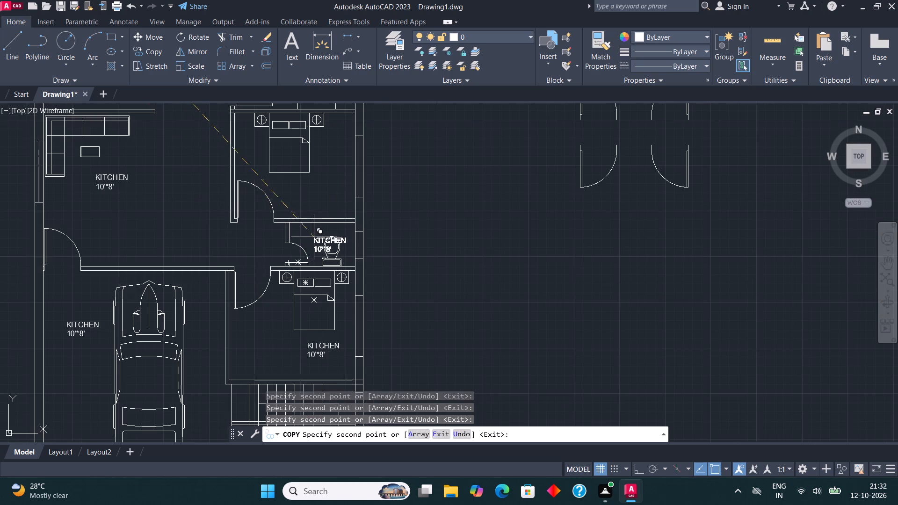
scroll(314, 231, up, 3)
click(246, 214)
scroll(253, 318, down, 2)
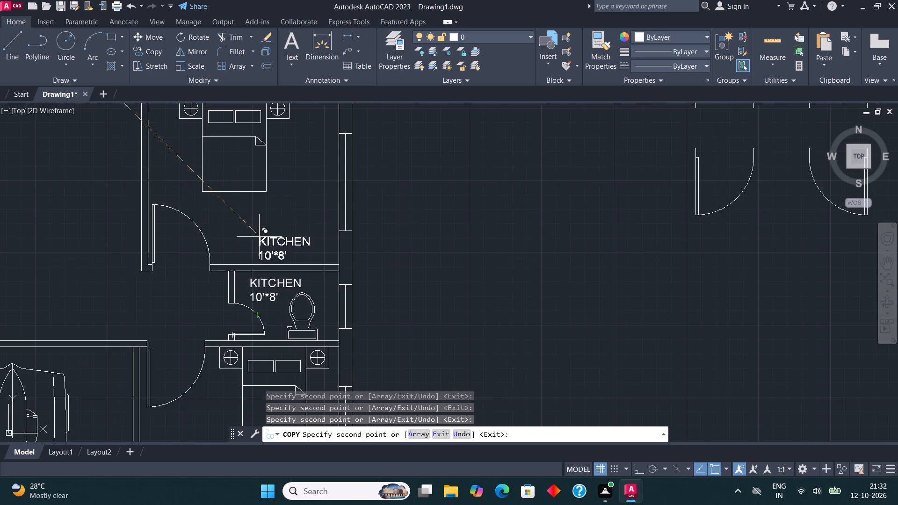
scroll(253, 193, up, 2)
click(252, 233)
Place one more copy of the label in the empty space outside the plan, beside the lower bedroom, and end copying.
scroll(259, 188, down, 4)
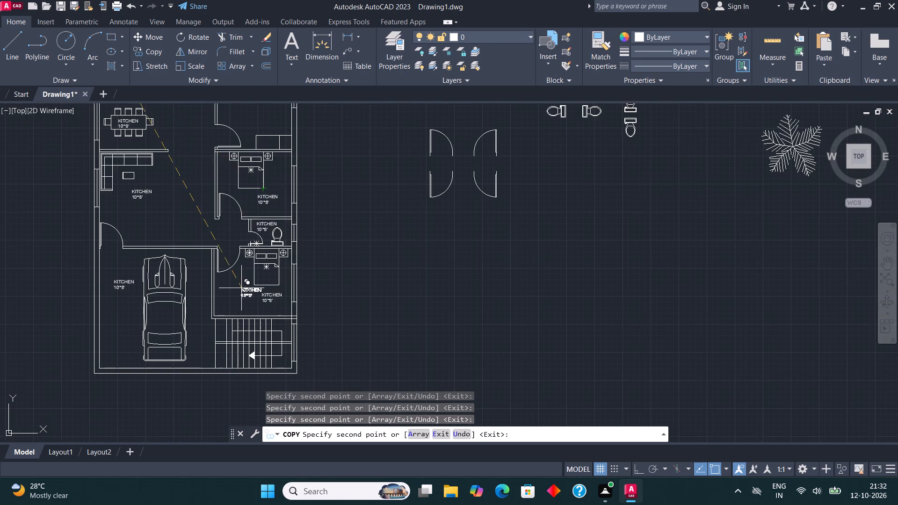
scroll(241, 288, up, 1)
scroll(282, 254, down, 1)
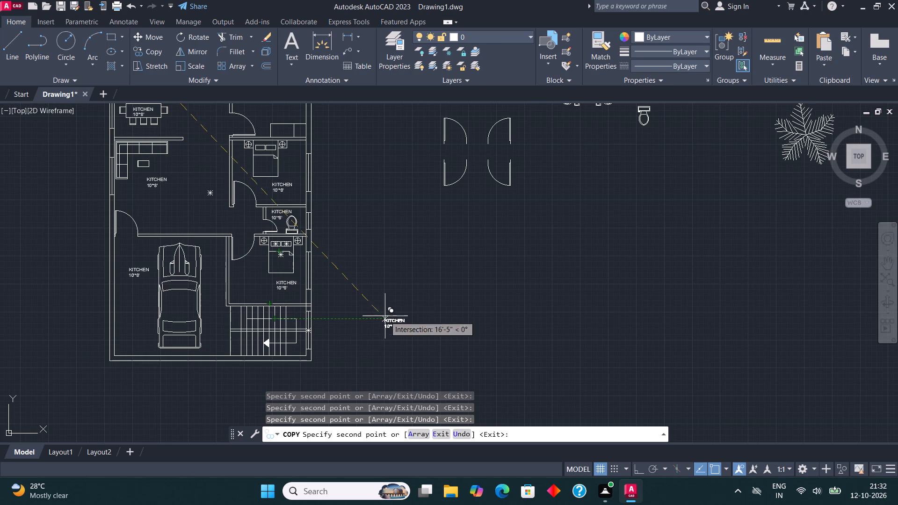
click(373, 266)
key(Escape)
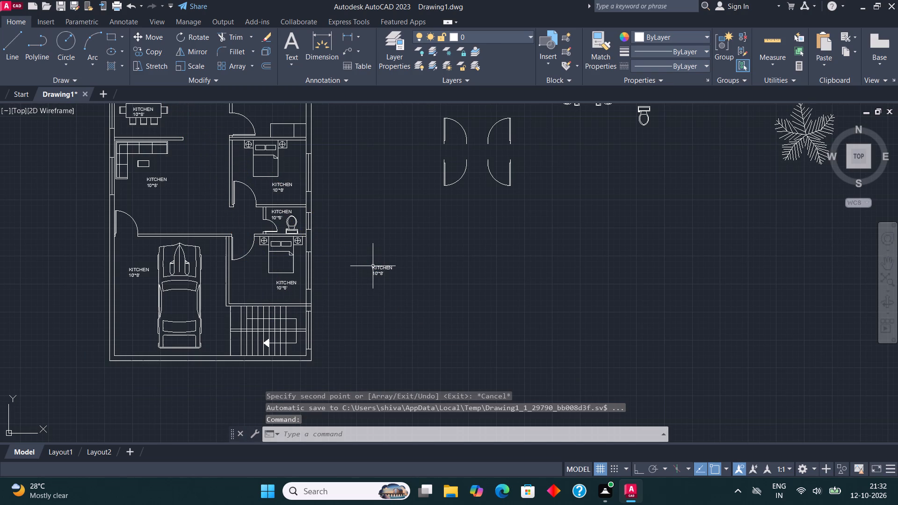
Replace the whole text of the label copy outside the plan with D.
scroll(398, 264, up, 2)
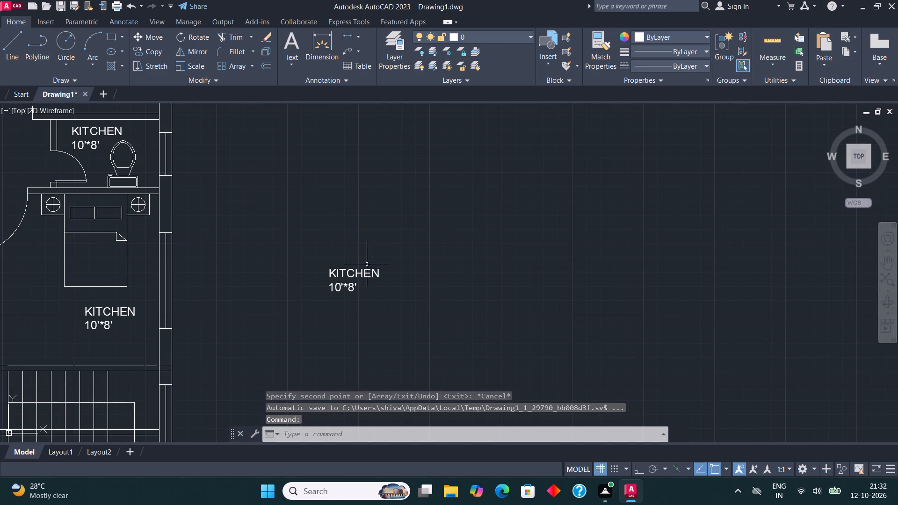
click(363, 271)
right_click(362, 271)
click(422, 181)
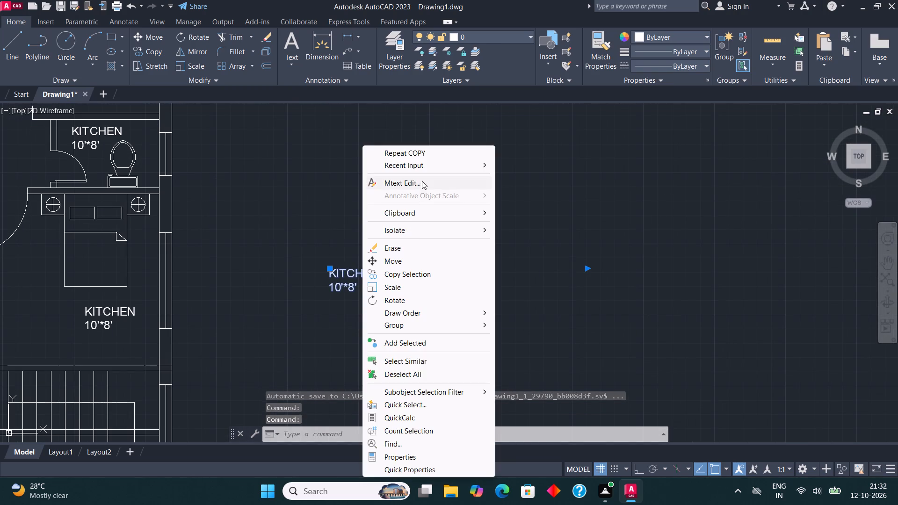
click(375, 291)
key(BackSpace)
key(BackSpace)
key(BackSpace)
key(BackSpace)
key(BackSpace)
key(BackSpace)
key(BackSpace)
key(BackSpace)
key(BackSpace)
key(BackSpace)
key(BackSpace)
key(BackSpace)
key(BackSpace)
key(BackSpace)
key(BackSpace)
key(BackSpace)
key(BackSpace)
key(BackSpace)
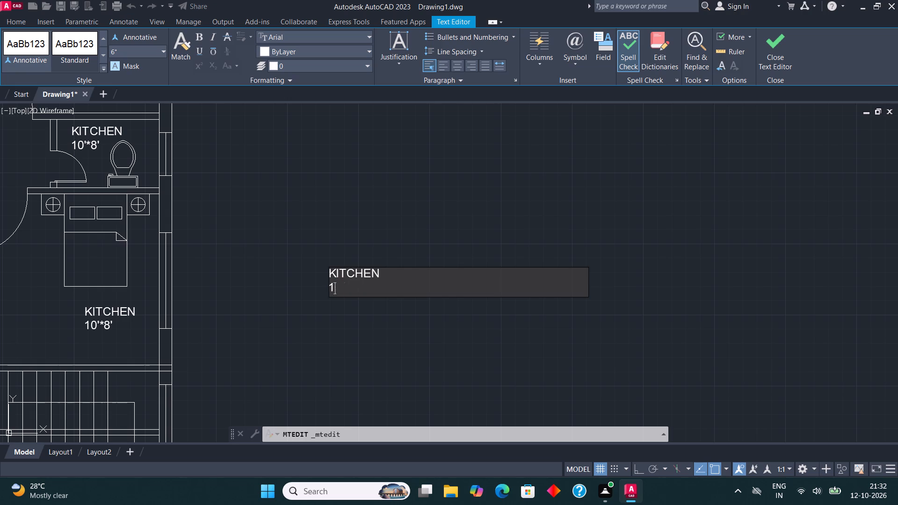
key(d)
click(781, 46)
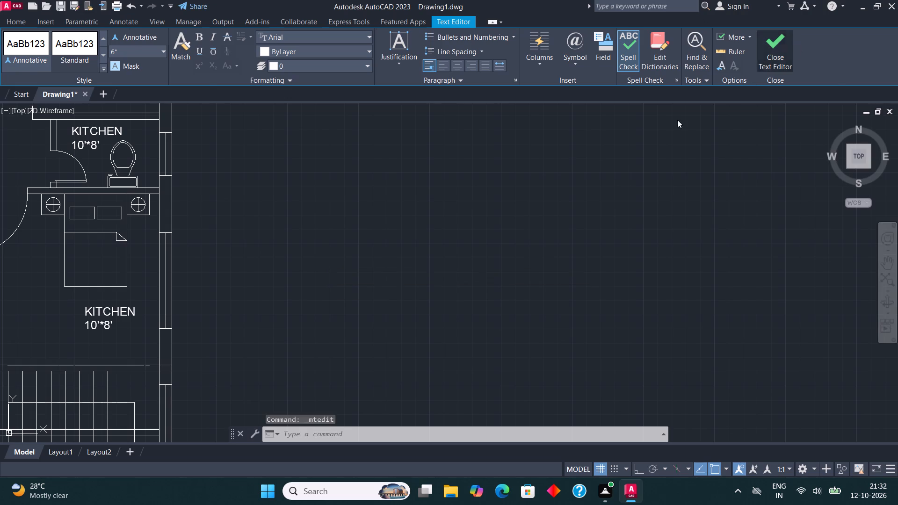
Copy the D label to two nearby spots outside the plan, one above and one below it.
click(331, 275)
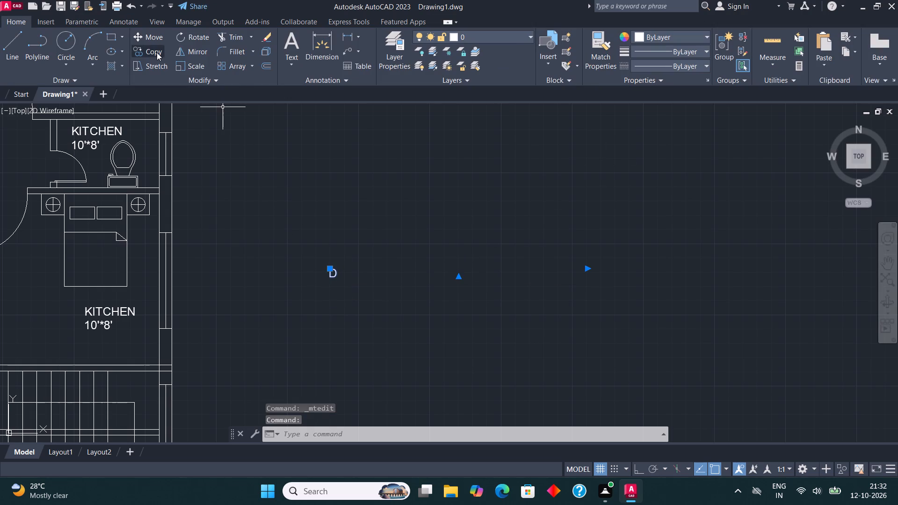
click(157, 52)
click(326, 277)
click(415, 229)
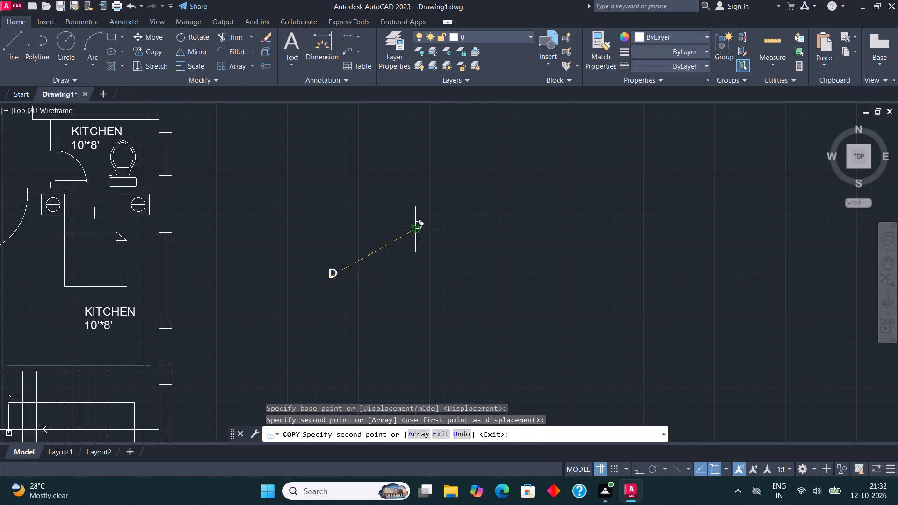
click(379, 312)
key(space)
Replace the text of the upper D copy outside the plan with W.
click(420, 224)
right_click(419, 224)
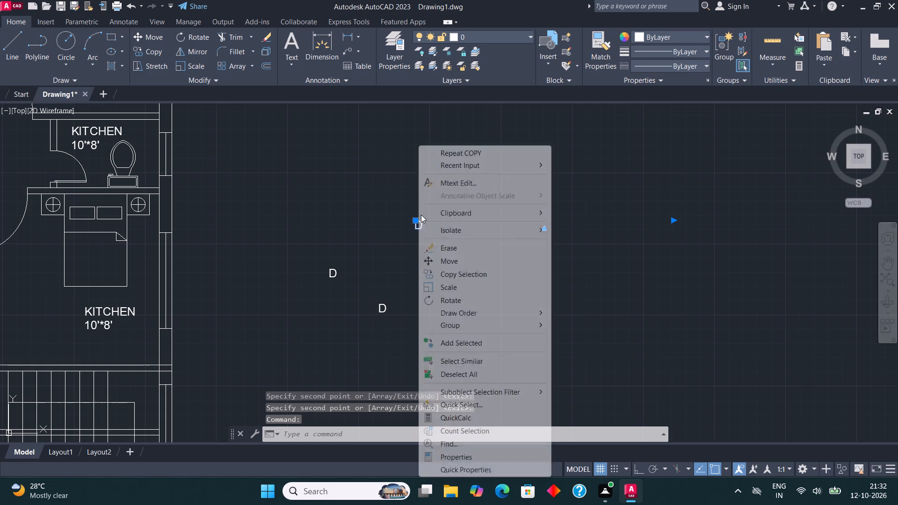
click(468, 182)
click(449, 228)
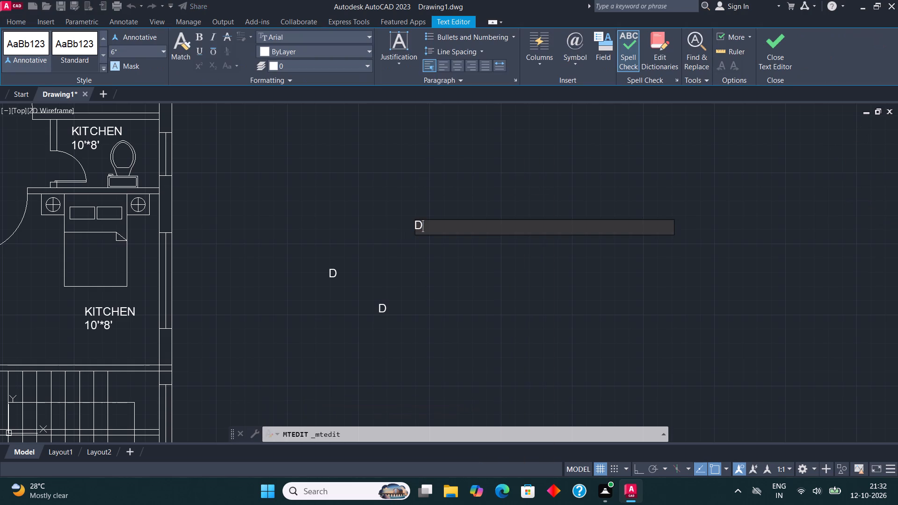
key(BackSpace)
key(w)
click(768, 46)
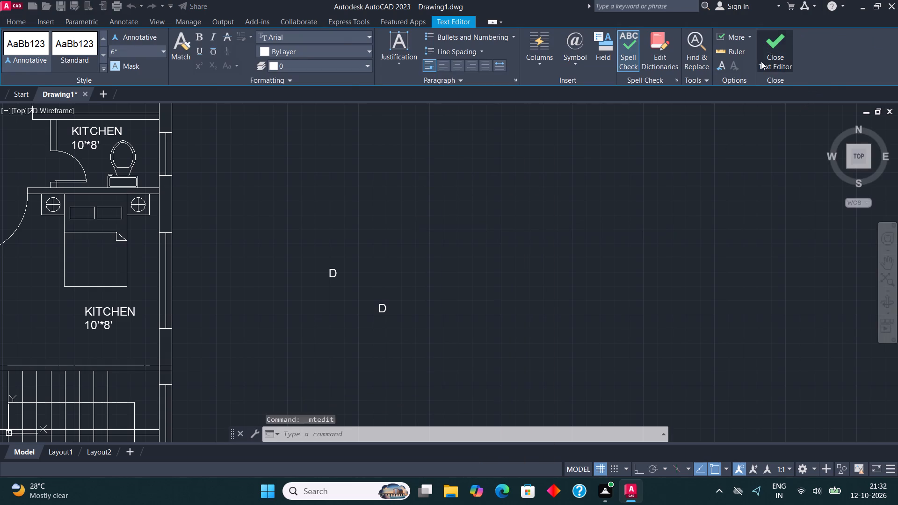
Replace the text of the lower D copy outside the plan with V.
click(385, 308)
right_click(385, 308)
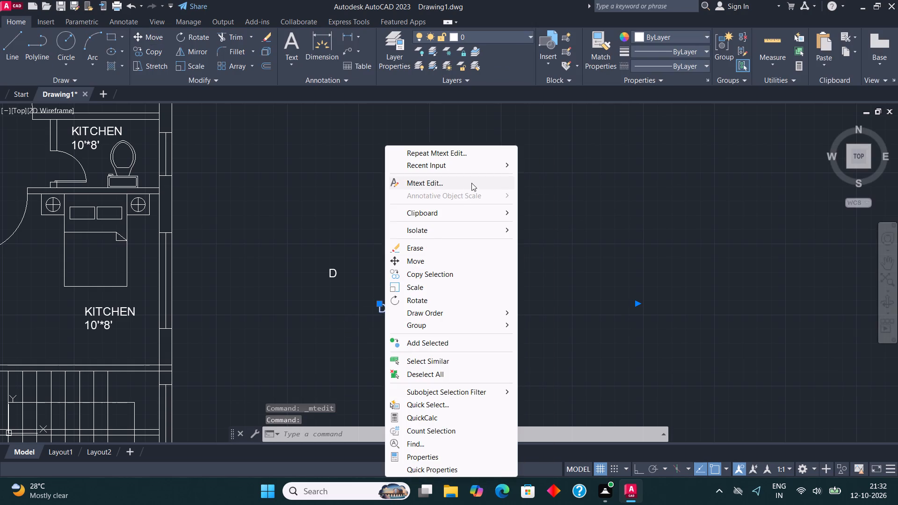
click(471, 183)
click(407, 308)
key(BackSpace)
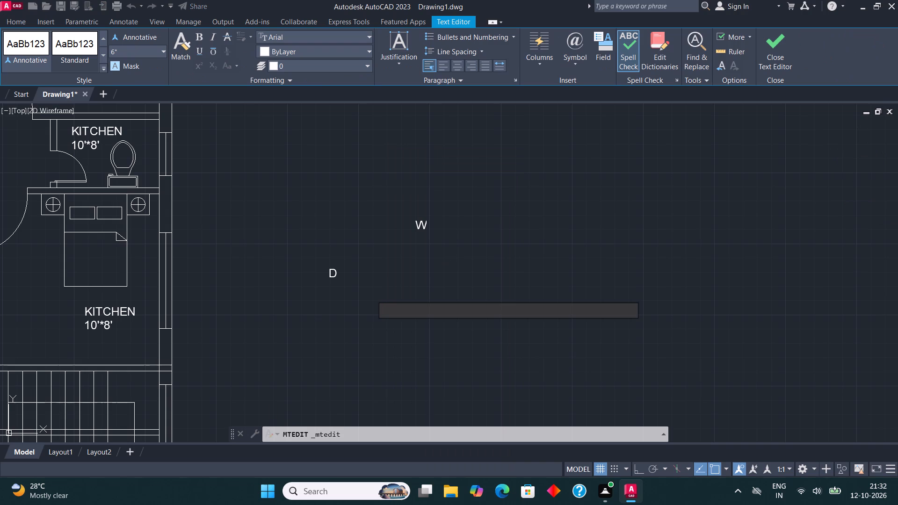
key(v)
click(772, 49)
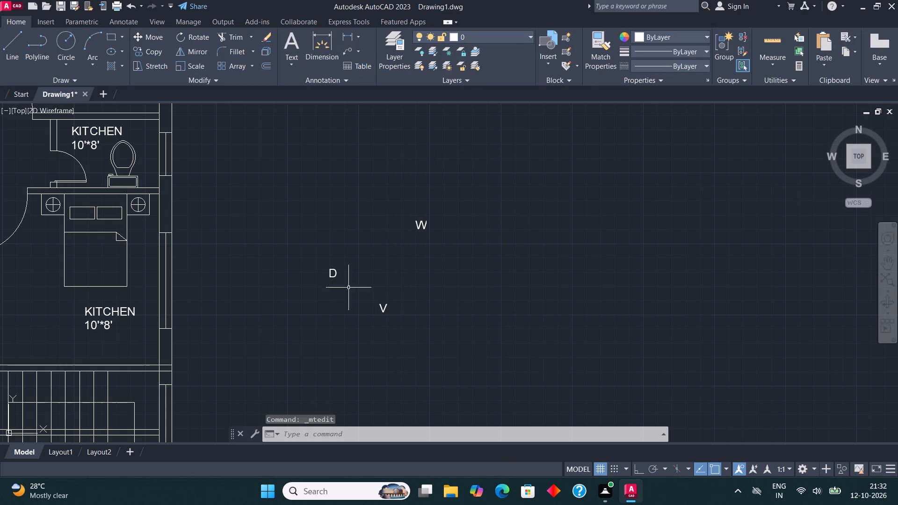
Copy the D tag to the door openings of the lower bedroom, lower bathroom, middle bedroom and living area.
click(330, 267)
click(330, 304)
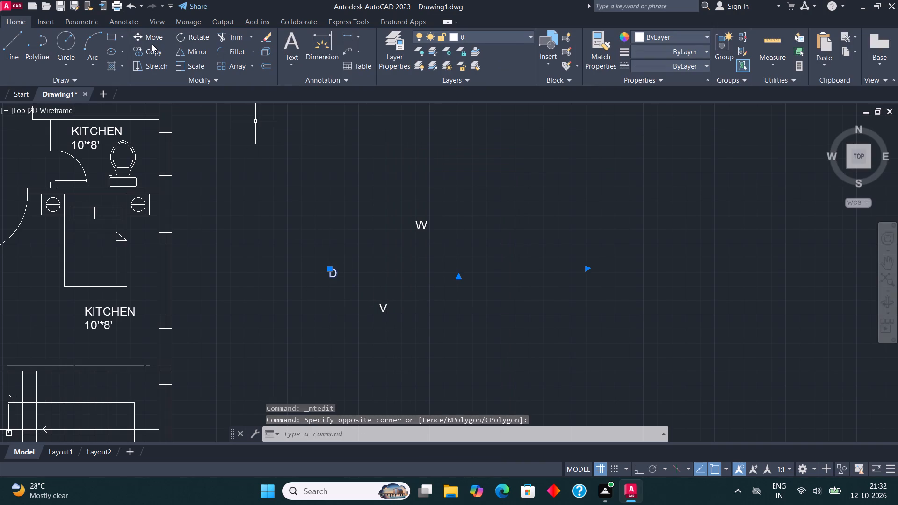
click(151, 50)
click(334, 277)
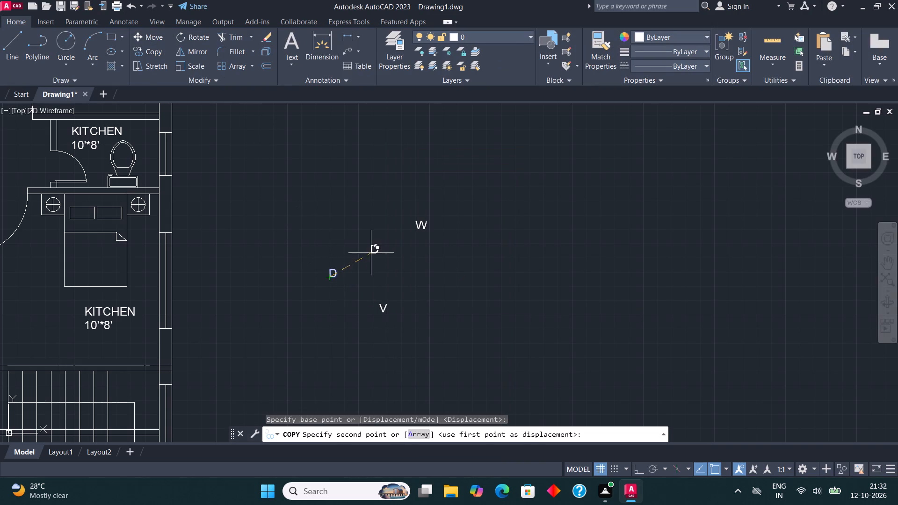
scroll(377, 251, down, 2)
middle_drag(271, 191, 297, 334)
scroll(303, 270, down, 2)
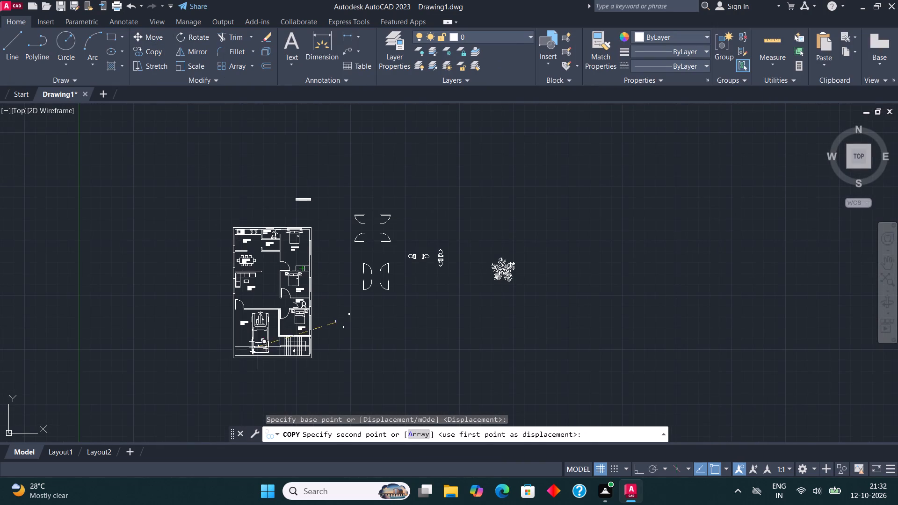
scroll(282, 313, up, 4)
click(280, 297)
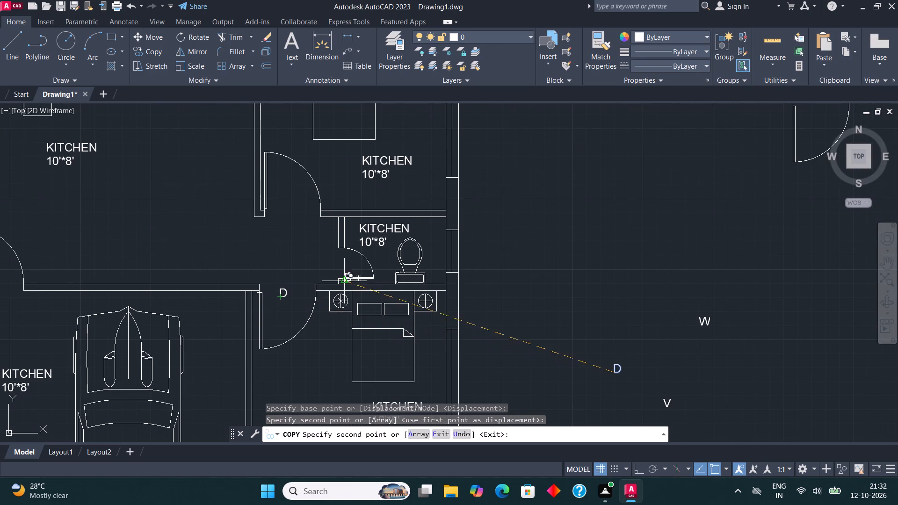
click(345, 269)
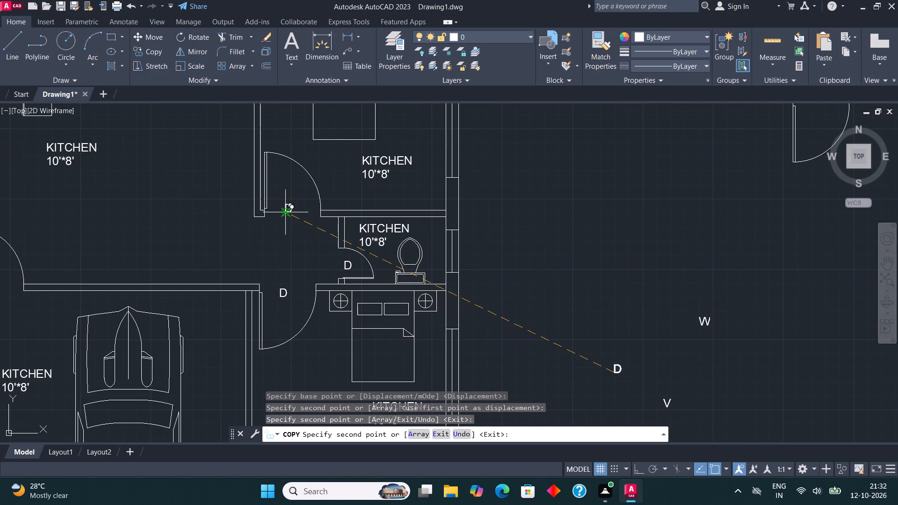
click(285, 212)
scroll(366, 299, down, 2)
scroll(220, 297, up, 3)
click(210, 293)
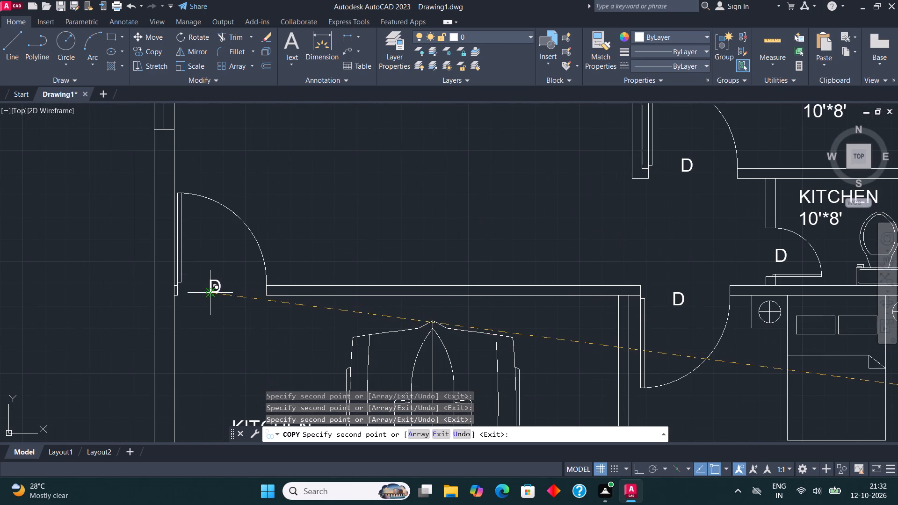
Continue copying the D tag to the upper bedroom and upper bathroom doors, and end copying.
scroll(264, 375, down, 3)
scroll(384, 227, up, 3)
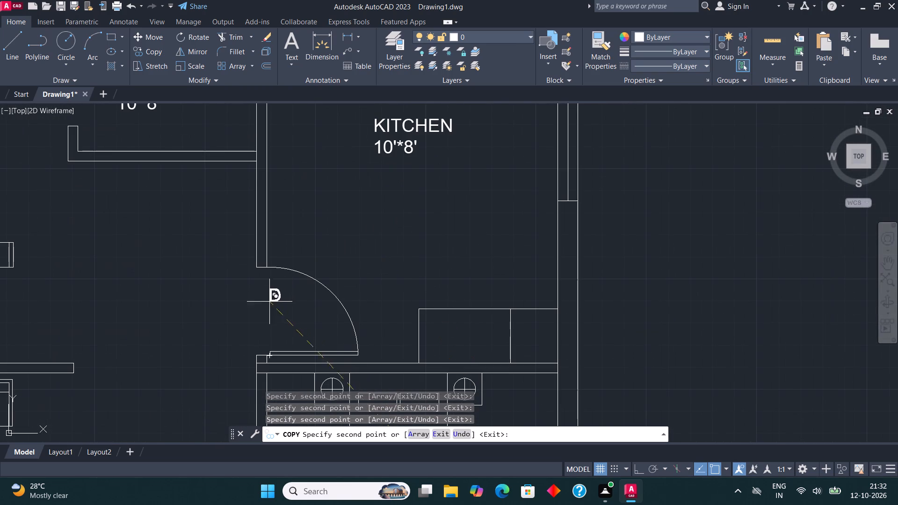
click(257, 309)
scroll(281, 351, down, 1)
scroll(277, 294, down, 2)
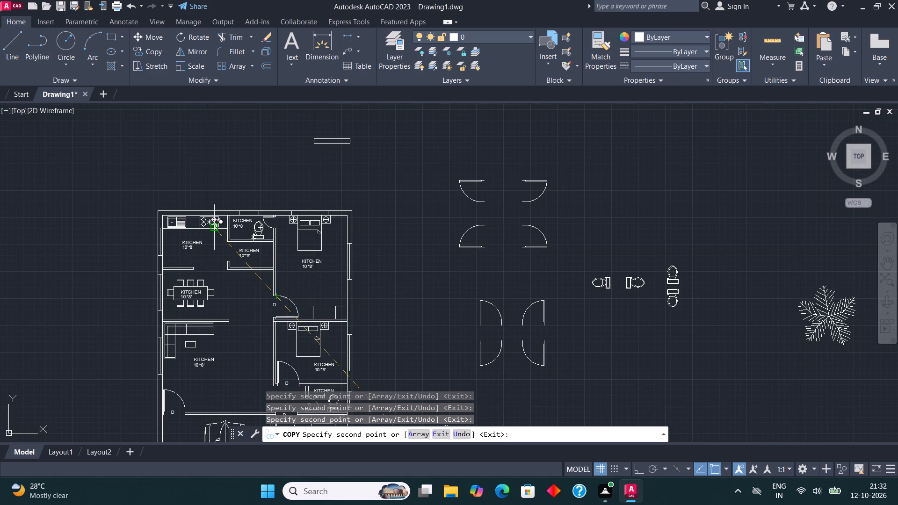
scroll(210, 223, up, 1)
scroll(283, 225, up, 3)
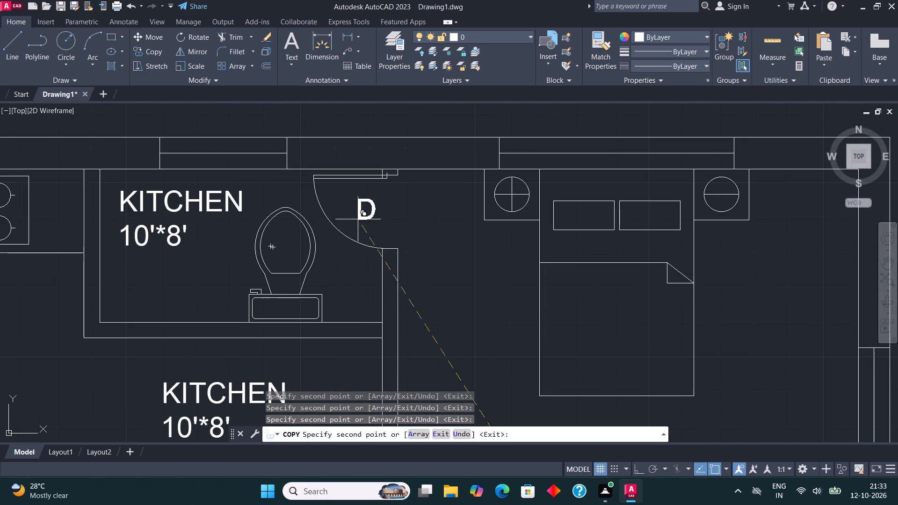
click(363, 217)
scroll(355, 215, down, 2)
scroll(317, 204, down, 2)
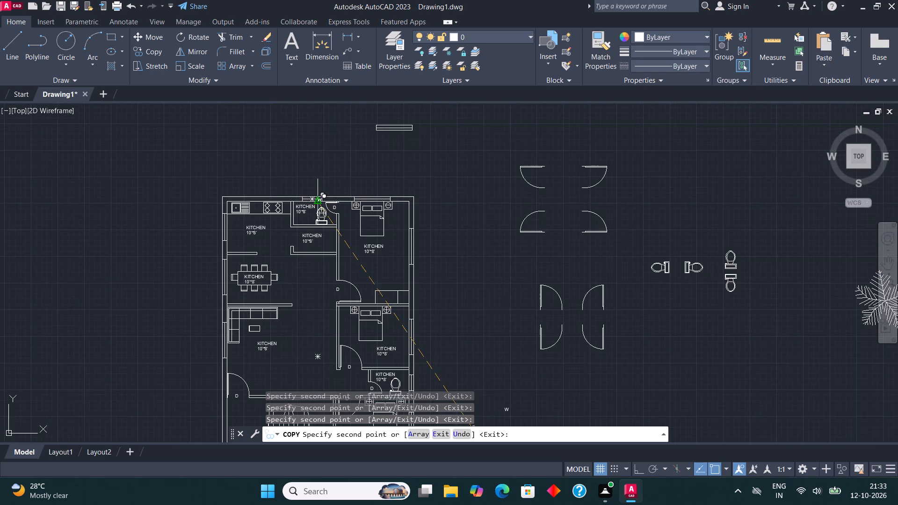
scroll(317, 204, down, 2)
scroll(314, 338, up, 3)
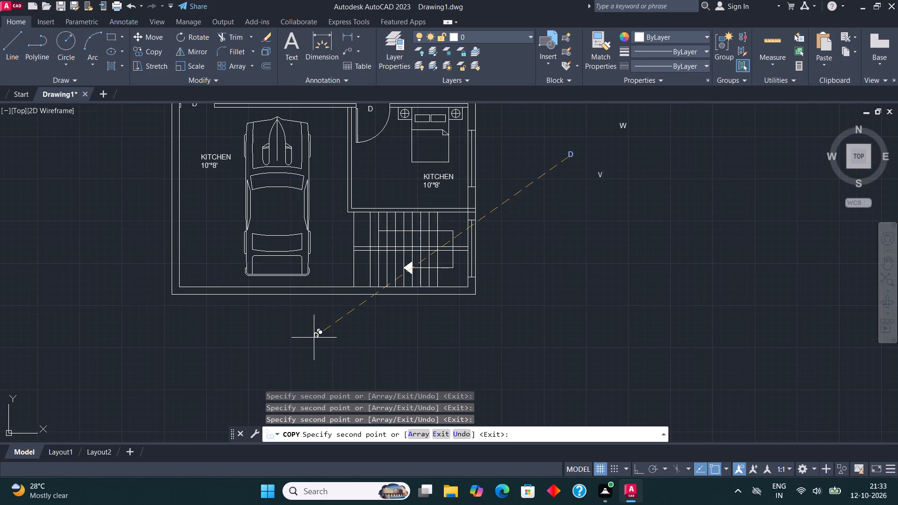
scroll(314, 338, down, 3)
key(Escape)
Copy the W tag beside the outer-wall windows of the lower bedroom and the middle bedroom.
scroll(475, 230, up, 3)
scroll(291, 318, down, 2)
scroll(223, 378, up, 2)
click(225, 371)
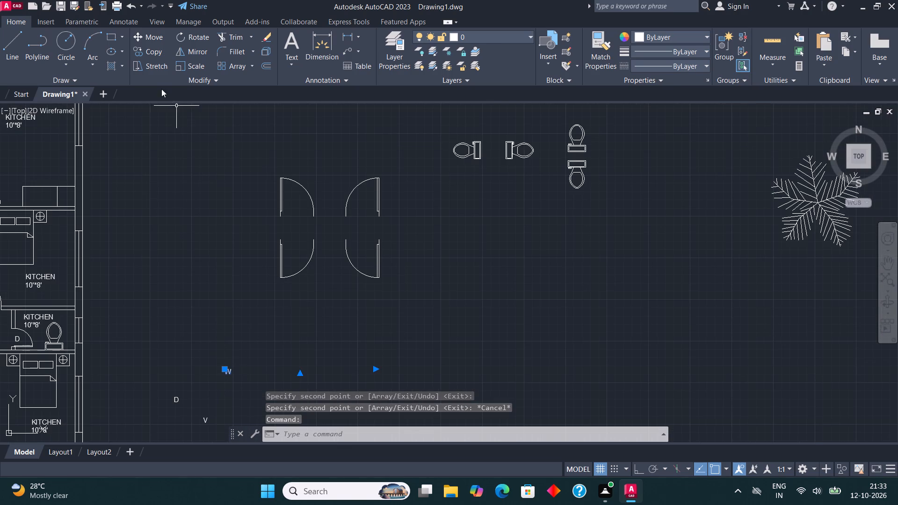
click(153, 54)
click(229, 371)
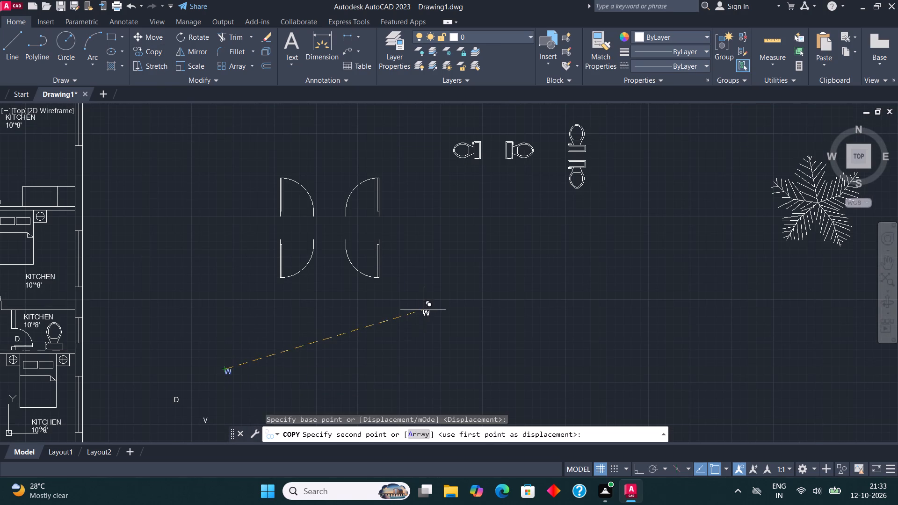
scroll(423, 310, down, 1)
scroll(202, 365, up, 2)
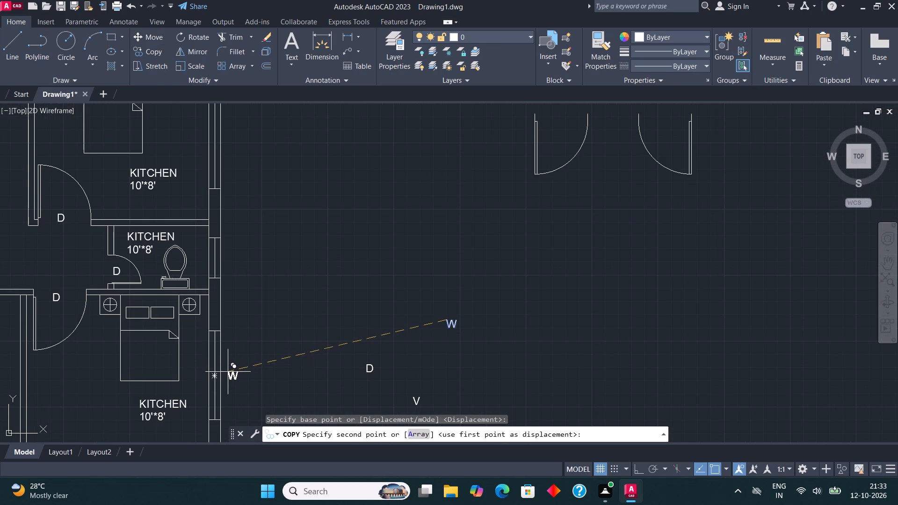
click(224, 369)
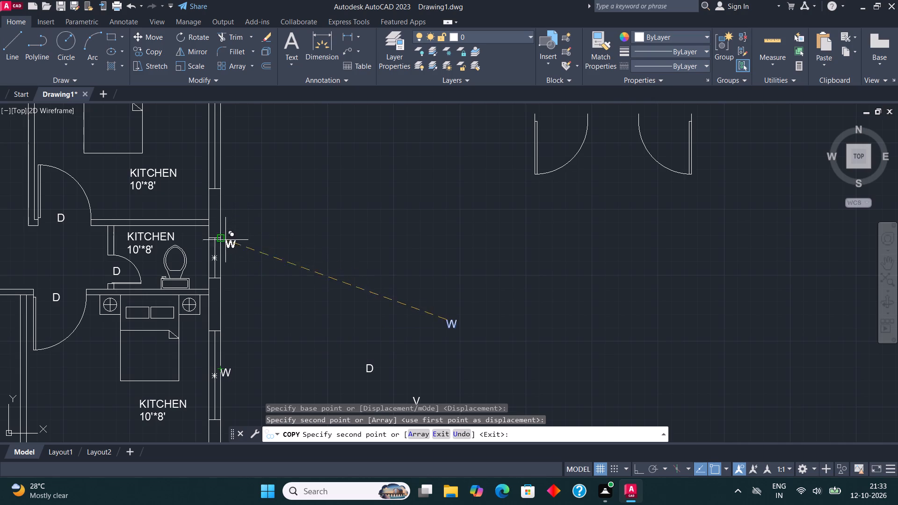
scroll(233, 320, down, 2)
scroll(227, 234, up, 3)
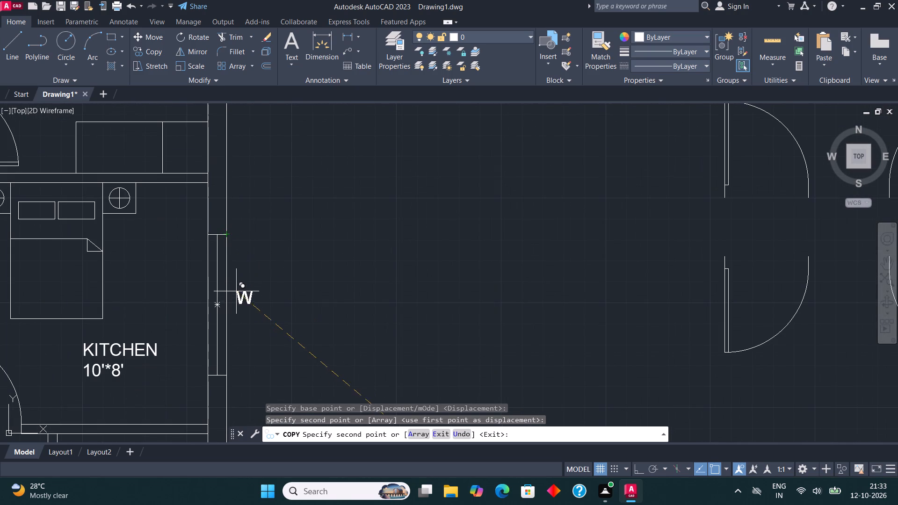
click(236, 290)
Continue copying the W tag to the upper bedroom's two windows, one on the side wall and one on the top wall.
scroll(239, 363, down, 3)
scroll(237, 235, up, 3)
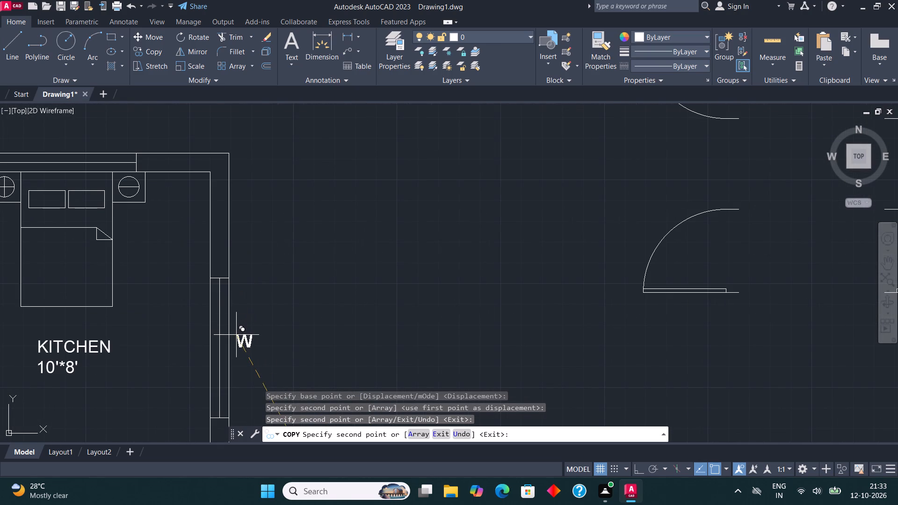
click(236, 335)
scroll(316, 285, down, 2)
scroll(227, 192, up, 2)
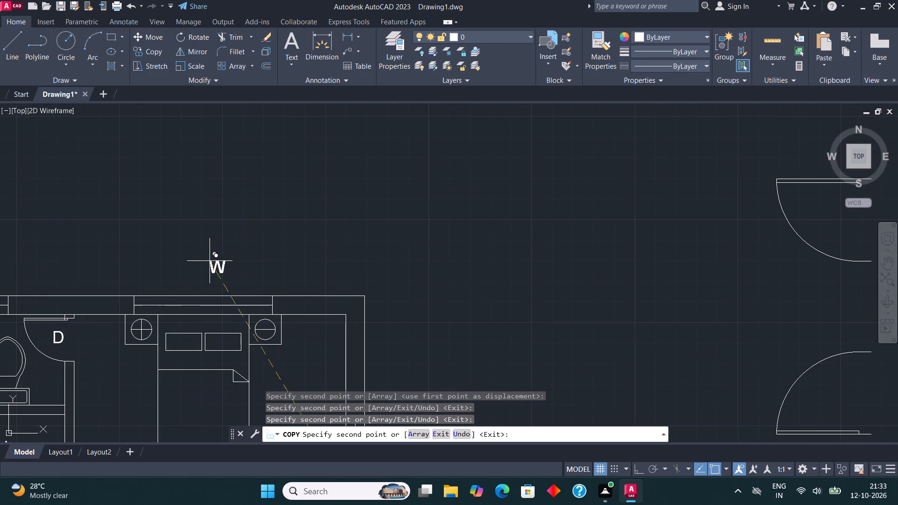
click(200, 277)
Continue copying the W tag outside the left wall, beside the kitchen, dining and living area windows.
scroll(316, 252, down, 2)
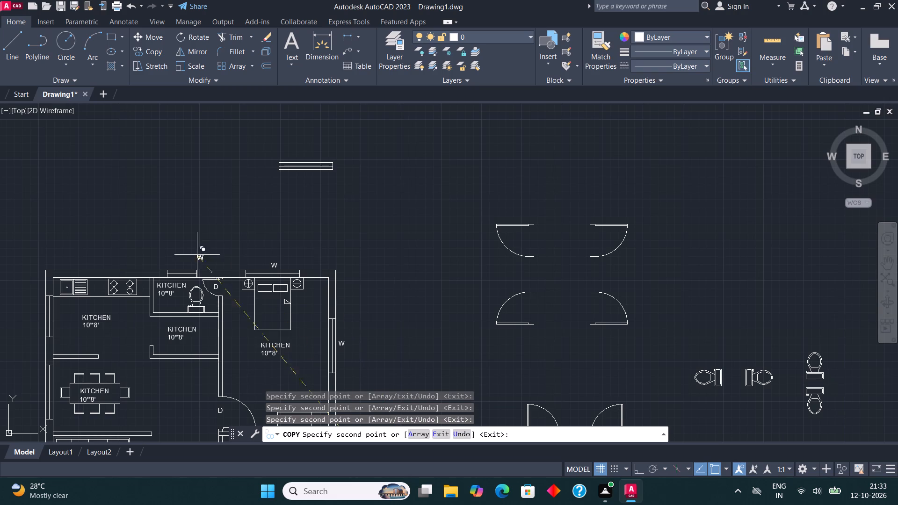
scroll(175, 259, up, 1)
middle_drag(175, 259, 401, 173)
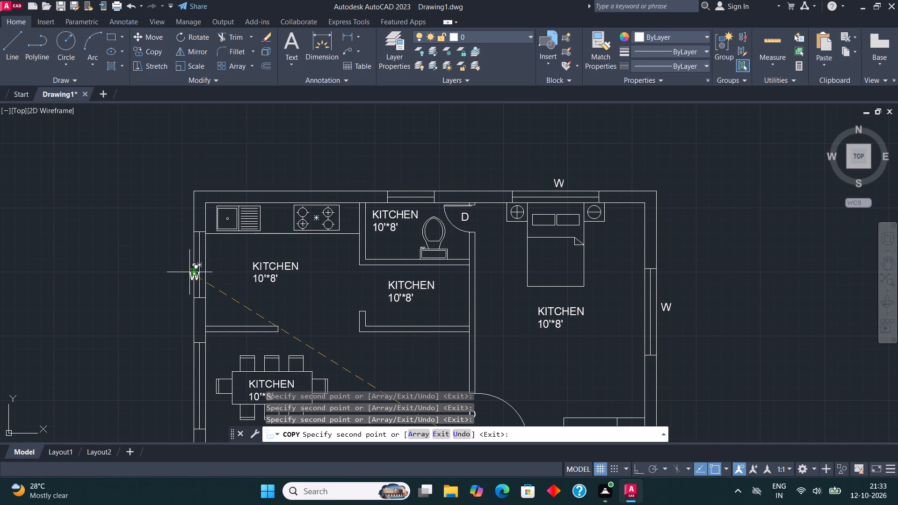
click(181, 267)
scroll(229, 222, down, 2)
scroll(215, 294, up, 3)
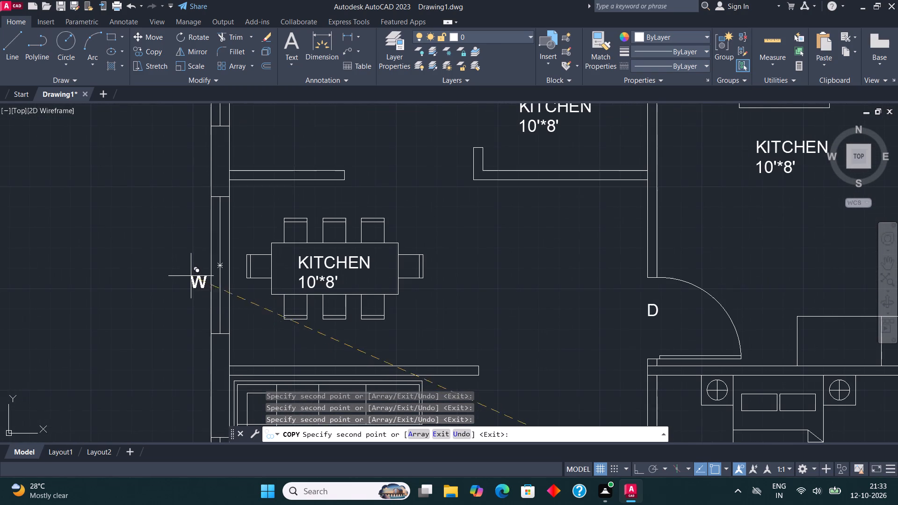
click(191, 265)
scroll(232, 210, down, 2)
scroll(211, 325, up, 2)
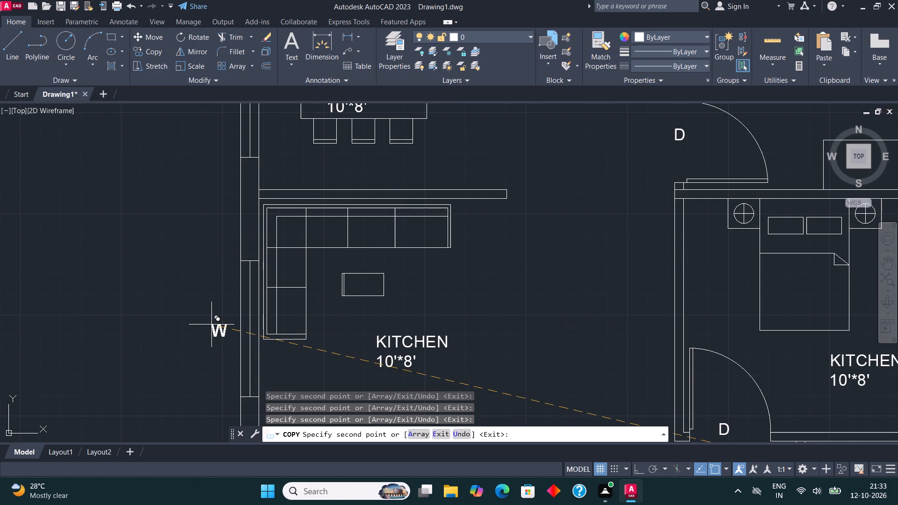
click(217, 322)
Place one more W tag at the staircase window and end copying.
scroll(263, 202, down, 3)
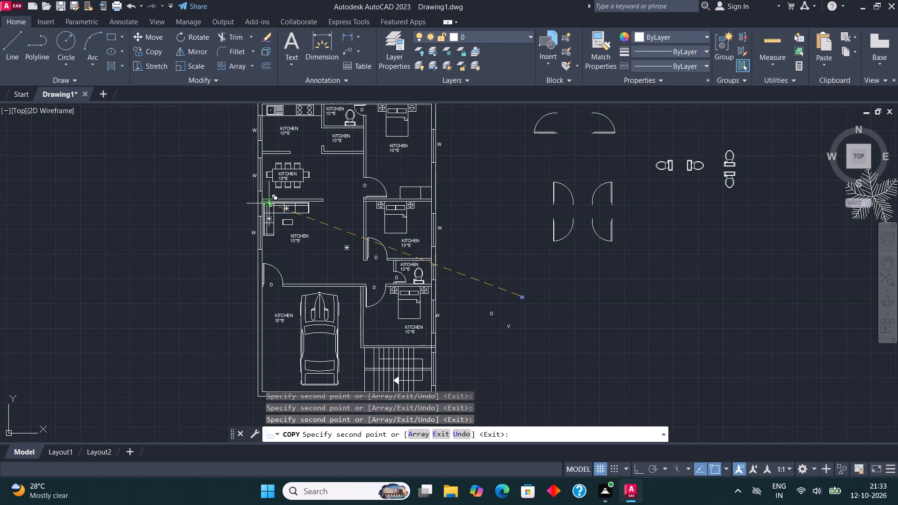
scroll(270, 206, down, 1)
scroll(350, 293, up, 3)
scroll(362, 282, down, 1)
scroll(433, 323, up, 2)
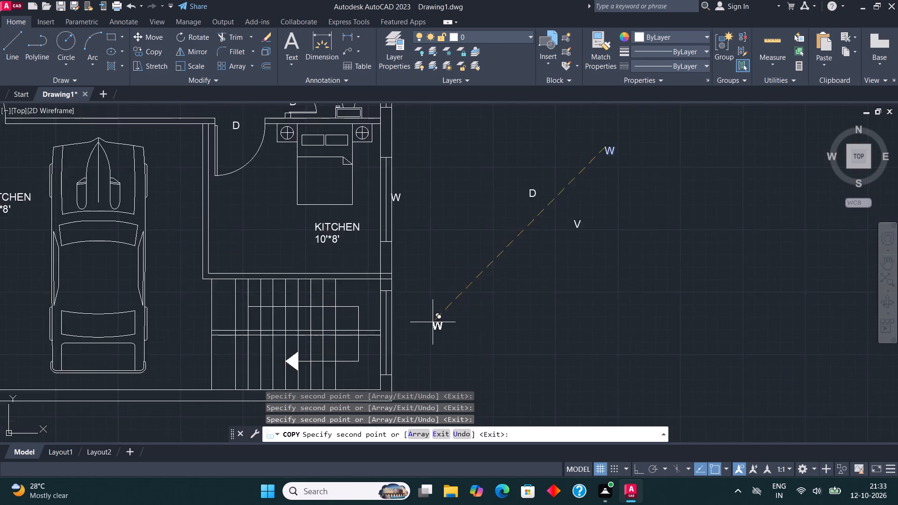
click(373, 348)
scroll(361, 352, down, 2)
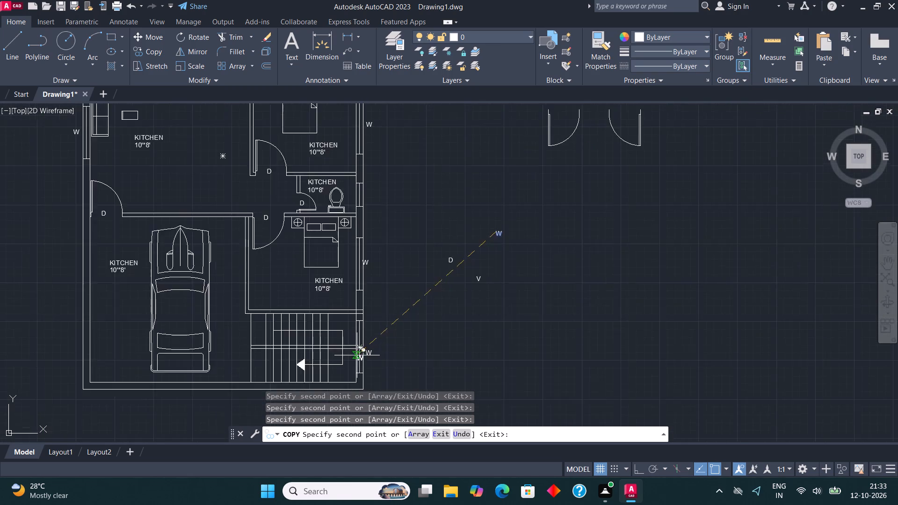
scroll(356, 355, down, 1)
scroll(446, 281, up, 3)
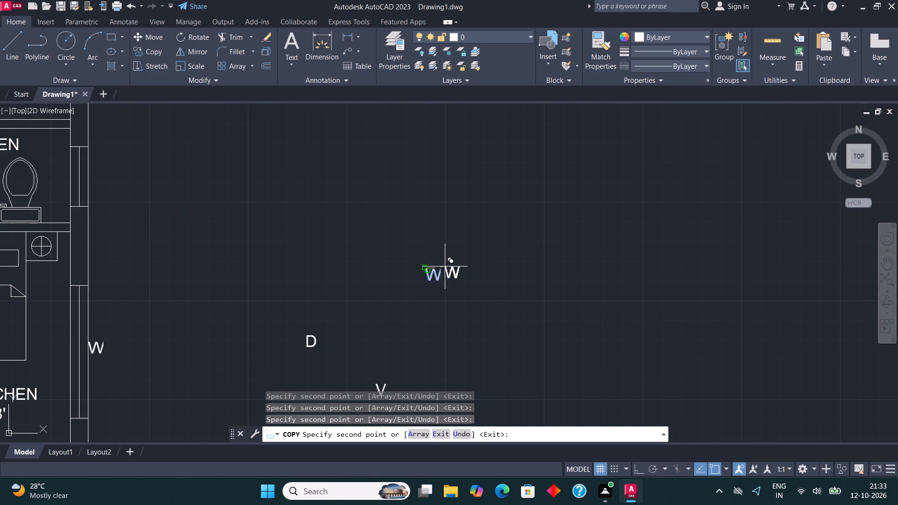
scroll(444, 263, down, 1)
key(Escape)
Copy the V tag outside the outer wall, beside the ventilator of the toilet between the lower and middle bedrooms.
click(406, 340)
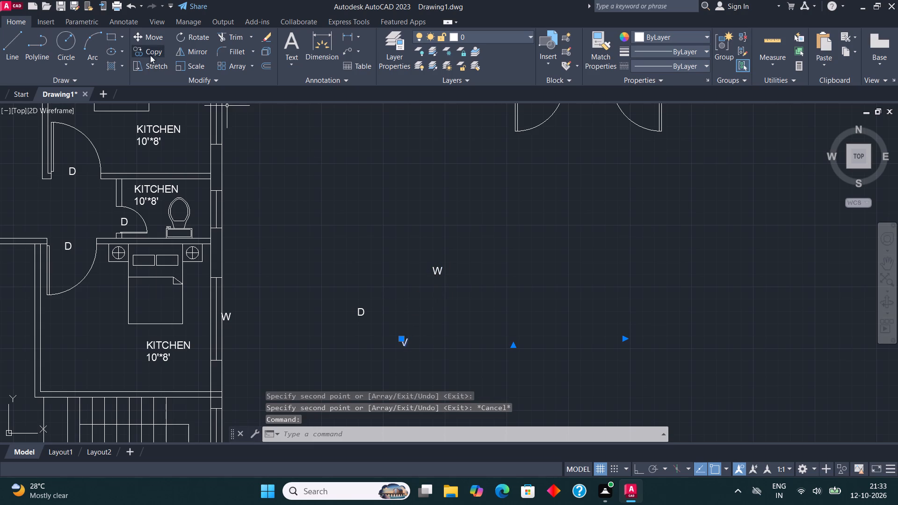
click(152, 50)
click(406, 348)
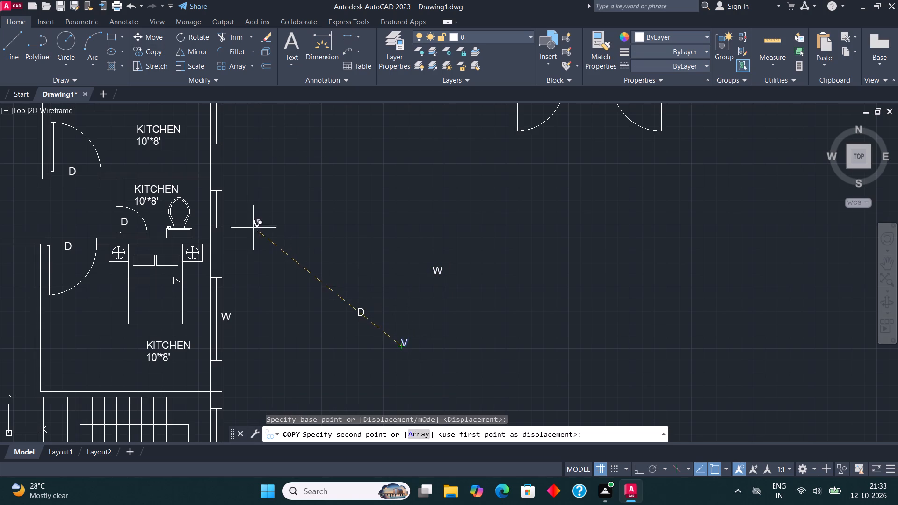
scroll(246, 223, up, 2)
click(193, 195)
scroll(305, 279, down, 2)
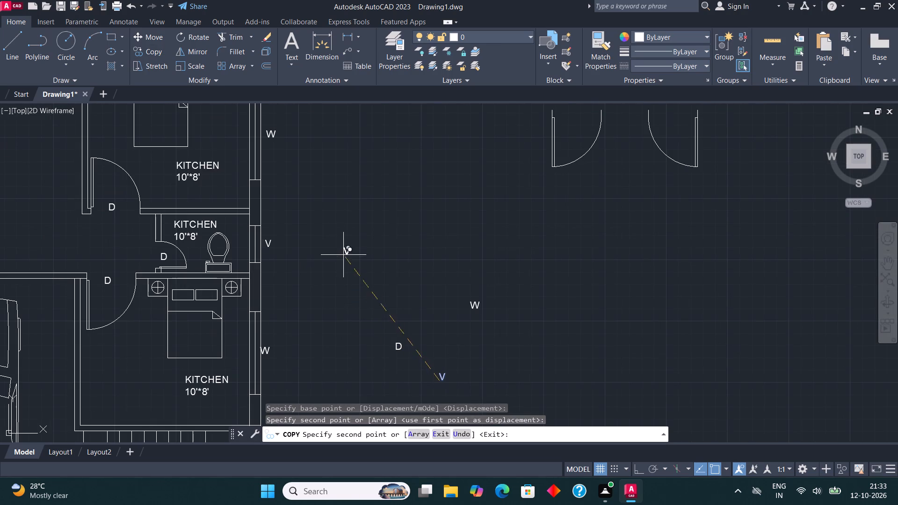
Place another V tag above the top wall at the upper toilet's ventilator and end copying.
middle_drag(339, 230, 459, 437)
scroll(460, 437, down, 2)
scroll(438, 334, down, 1)
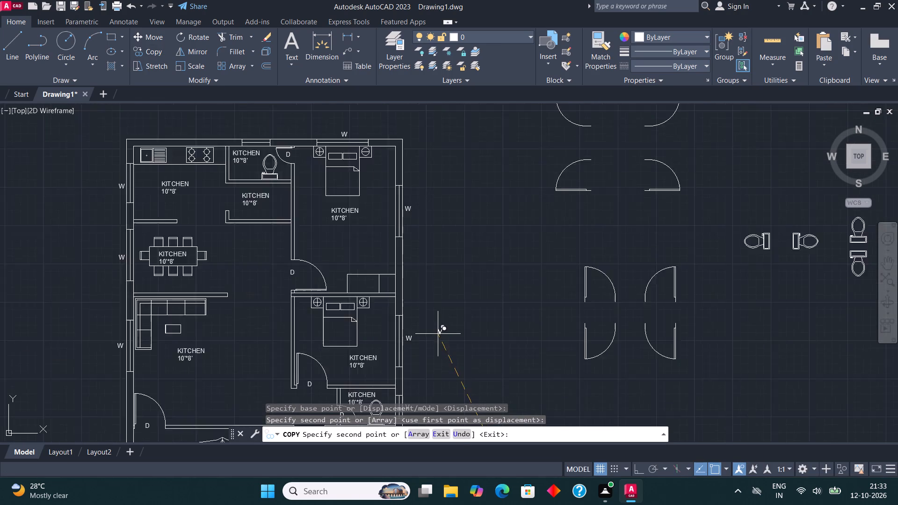
scroll(438, 334, down, 1)
scroll(297, 191, up, 3)
scroll(400, 266, up, 2)
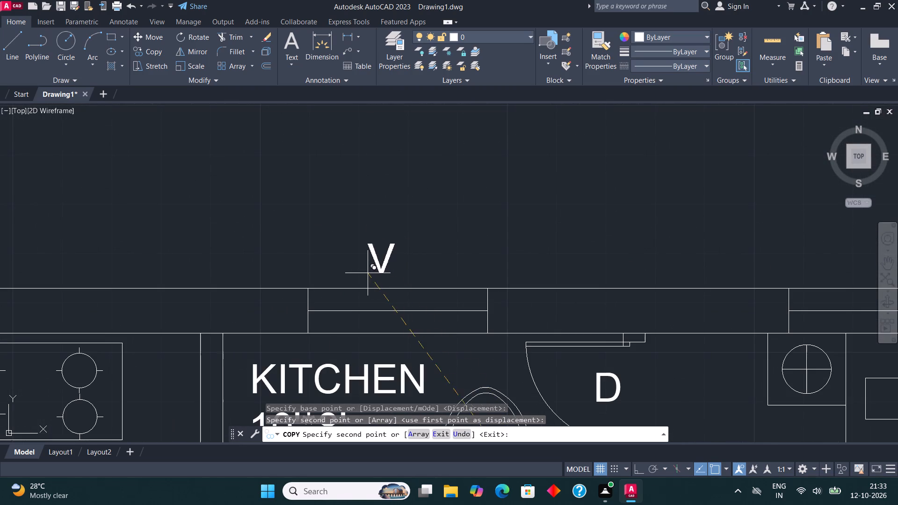
click(376, 274)
scroll(287, 240, down, 6)
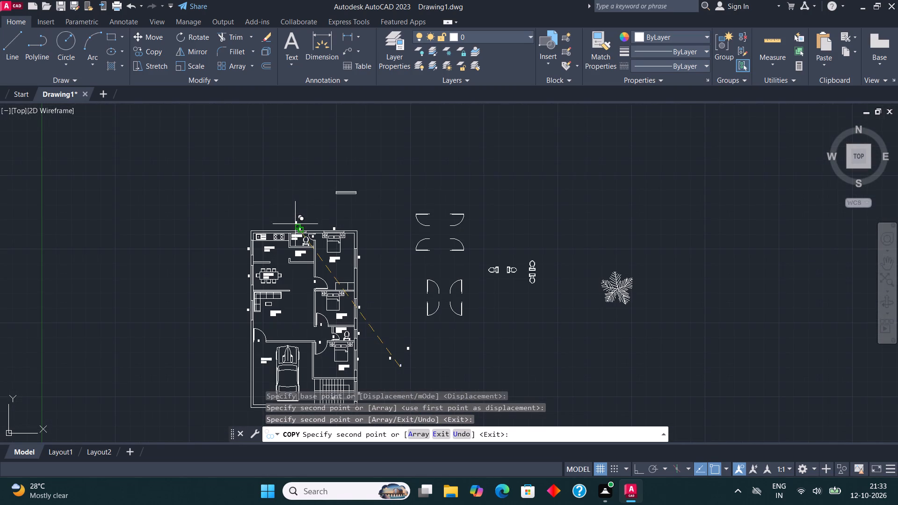
key(Escape)
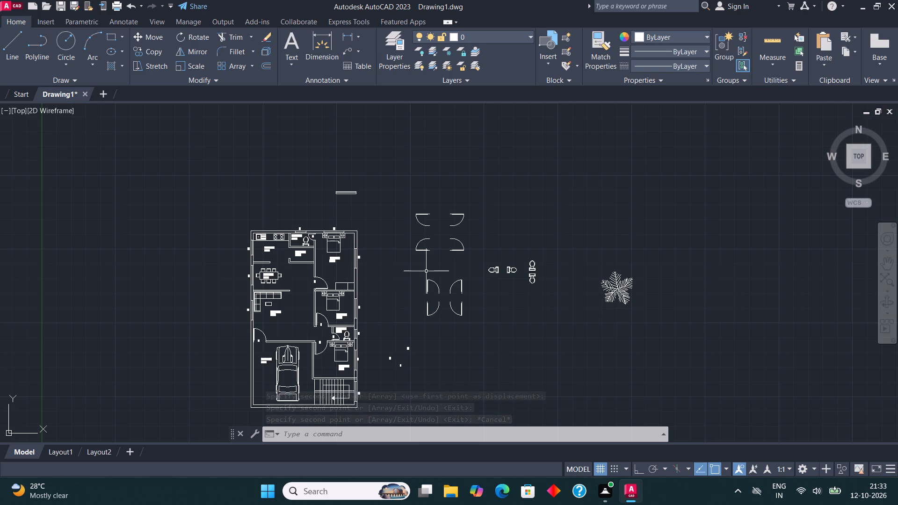
Delete the spare D, W and V tags lying outside the floor plan.
scroll(392, 376, up, 2)
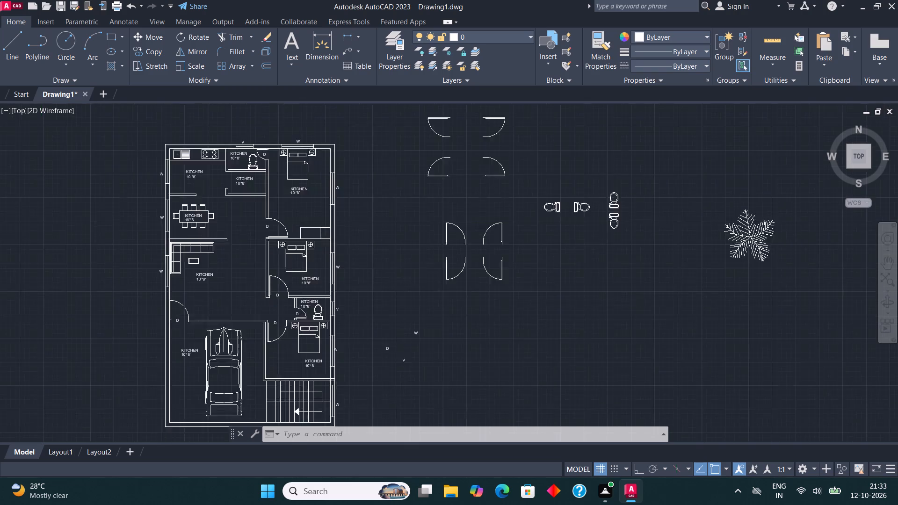
click(465, 379)
click(349, 262)
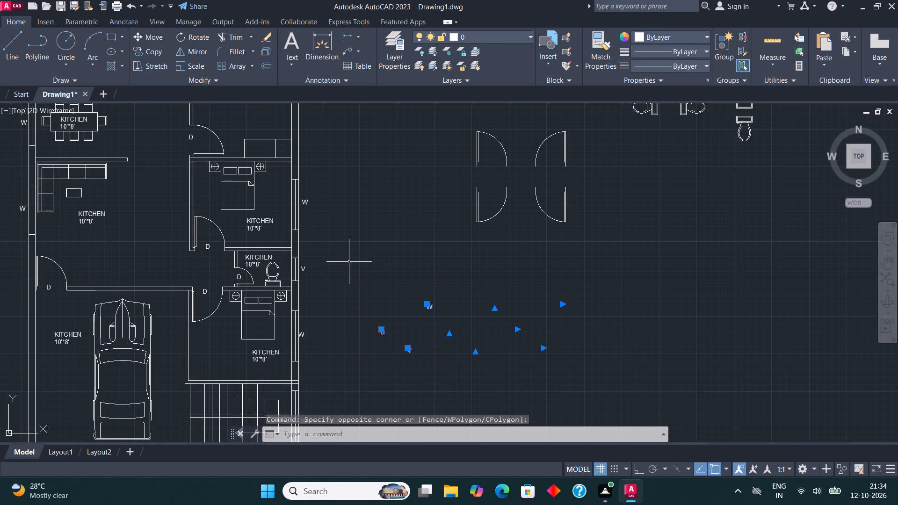
key(Delete)
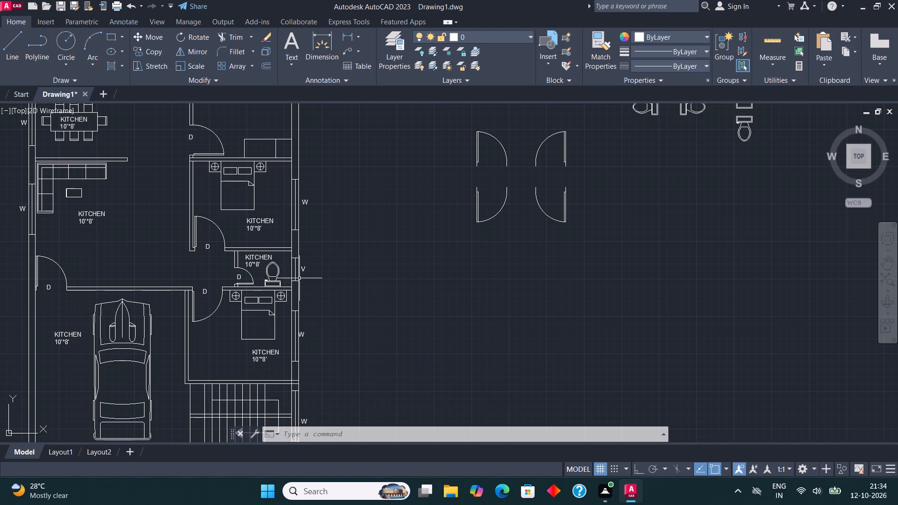
Delete all the spare door and toilet symbols beside the floor plan, keeping the tree.
middle_drag(344, 266, 425, 361)
middle_drag(311, 231, 358, 293)
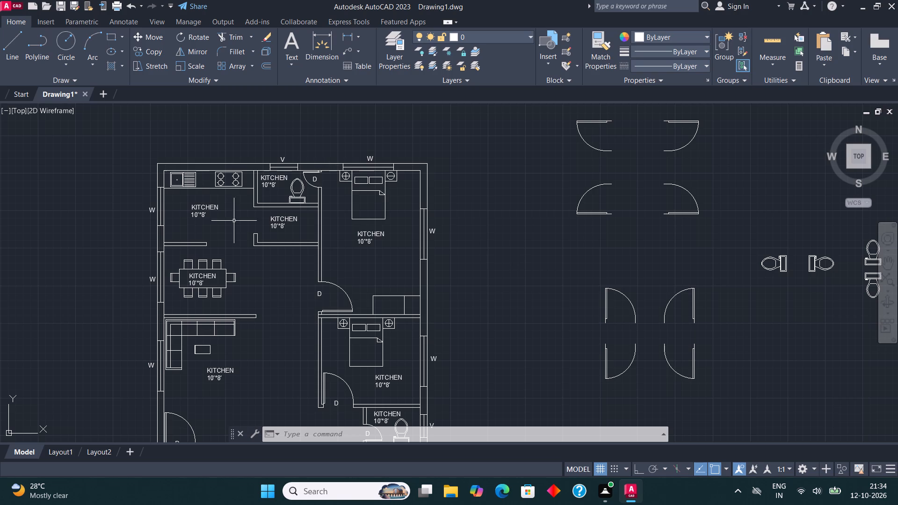
scroll(355, 274, down, 1)
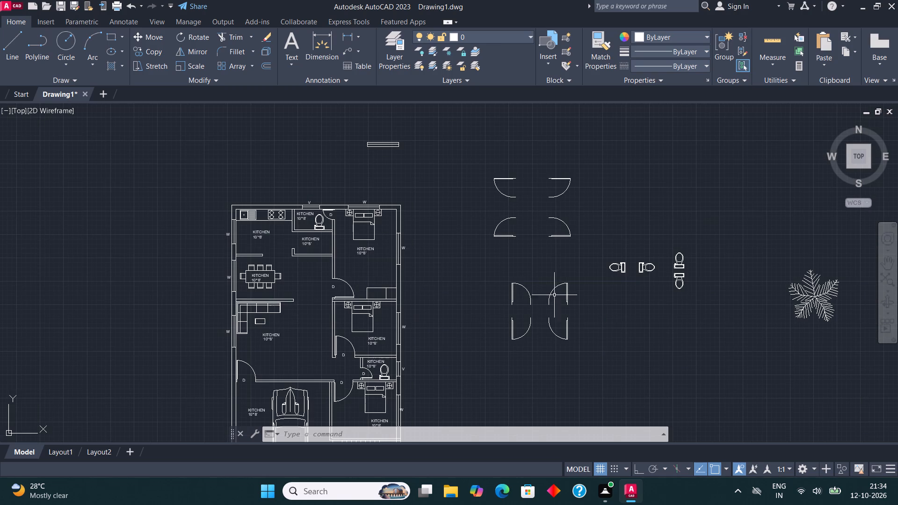
click(723, 385)
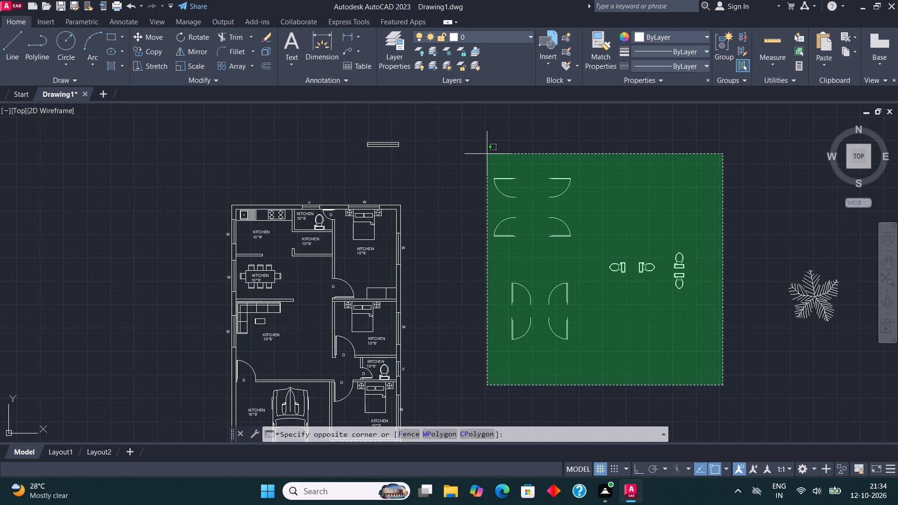
click(481, 145)
key(Delete)
Delete the spare window symbol above the floor plan.
click(429, 153)
click(349, 114)
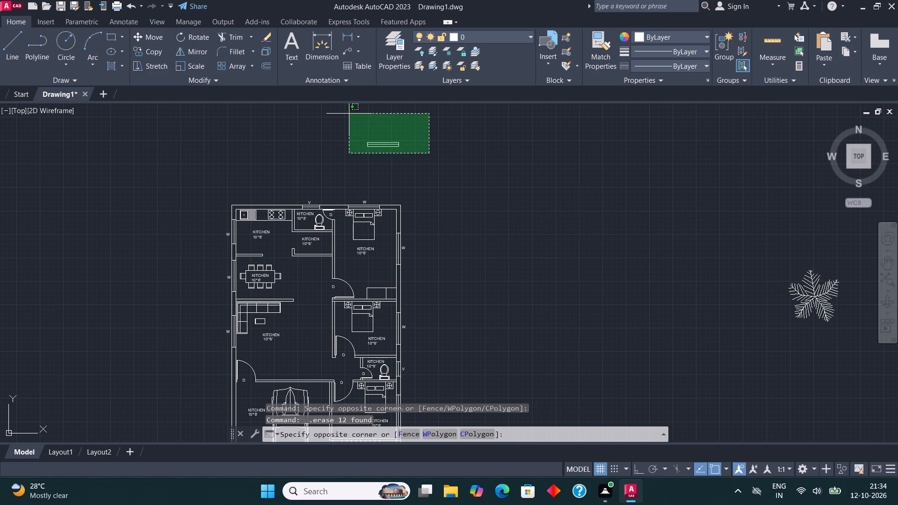
key(Delete)
scroll(334, 194, down, 2)
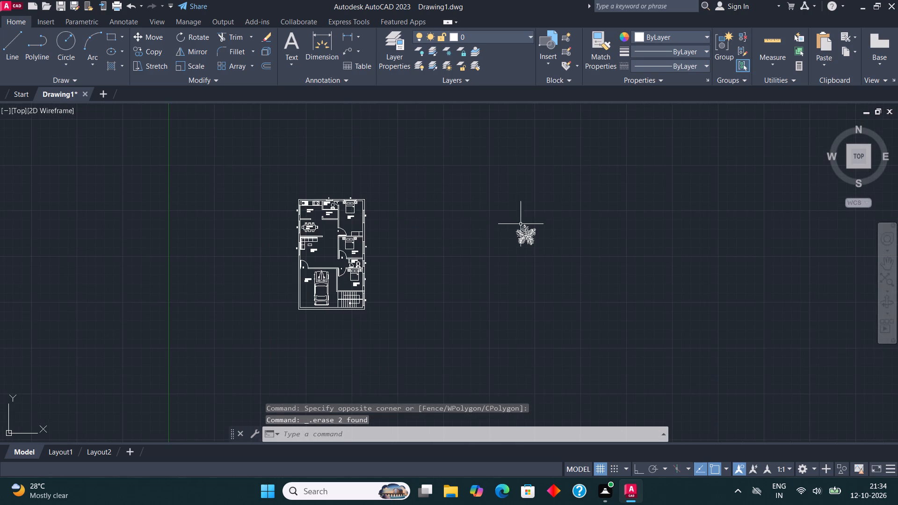
Scale the tree outside the plan down to about a quarter of its size.
scroll(521, 224, up, 3)
click(525, 274)
click(203, 66)
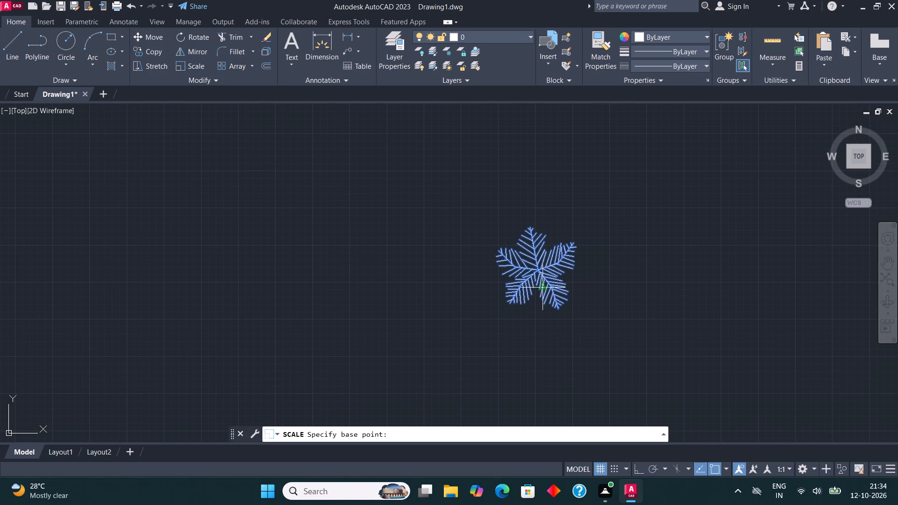
click(518, 270)
click(536, 292)
click(524, 272)
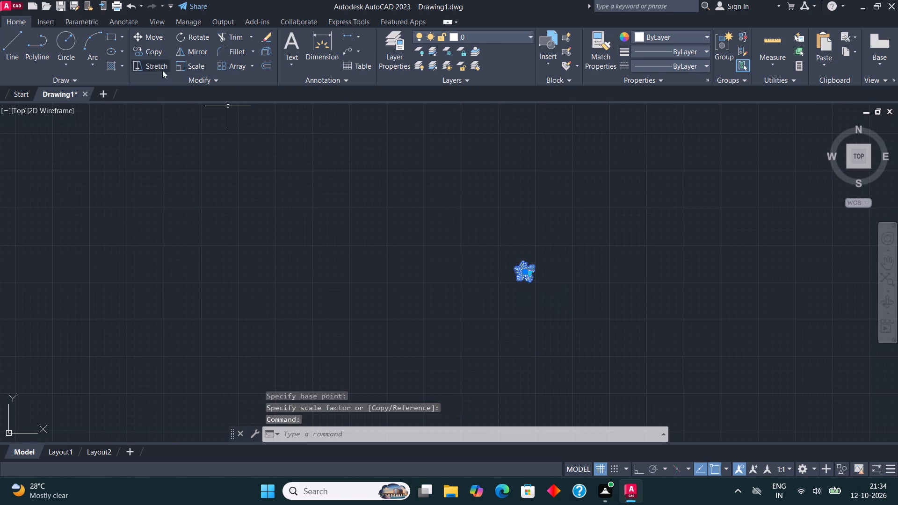
Copy the small tree into the car porch as a column of four along its left wall.
click(154, 53)
click(514, 281)
scroll(591, 244, down, 3)
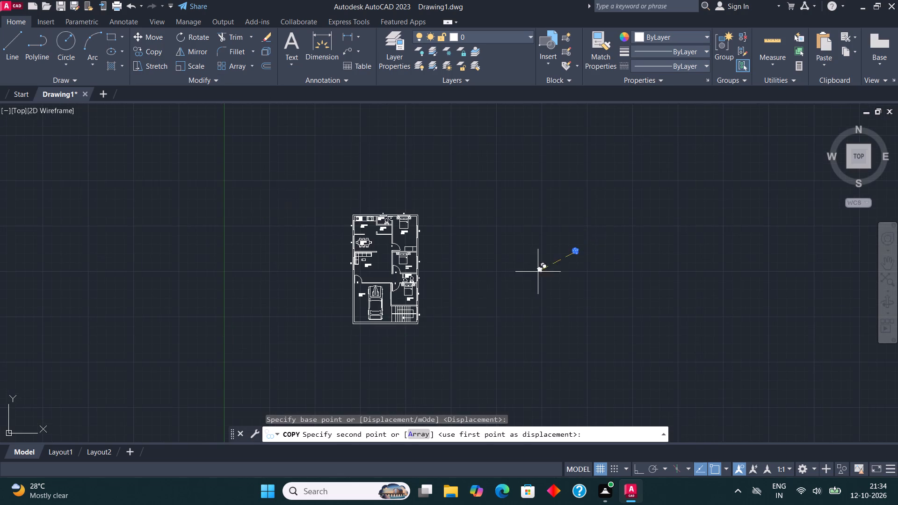
scroll(369, 325, up, 3)
scroll(302, 310, up, 2)
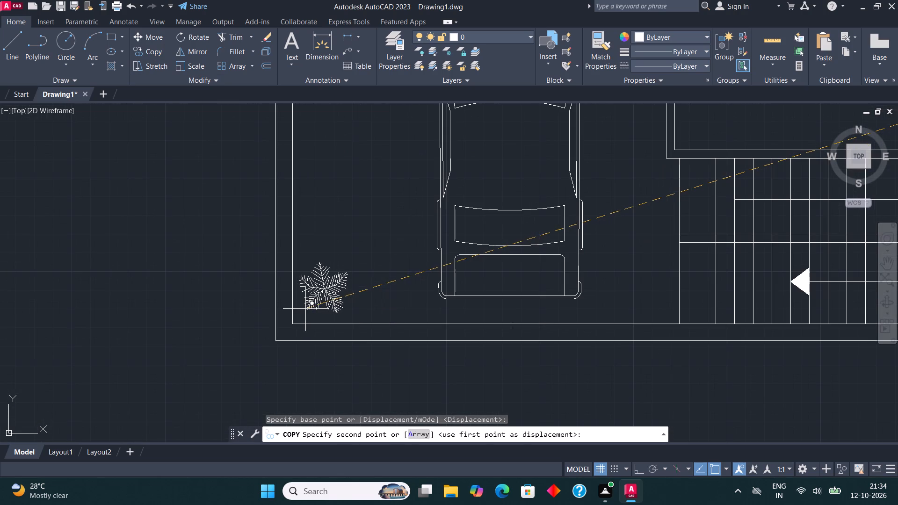
click(310, 310)
click(315, 241)
scroll(322, 321, down, 1)
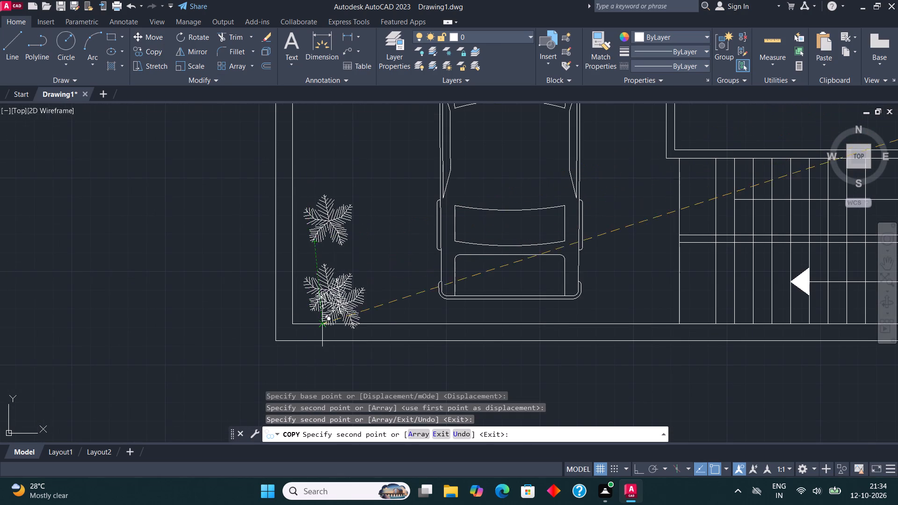
scroll(318, 263, up, 2)
click(304, 171)
scroll(331, 393, down, 1)
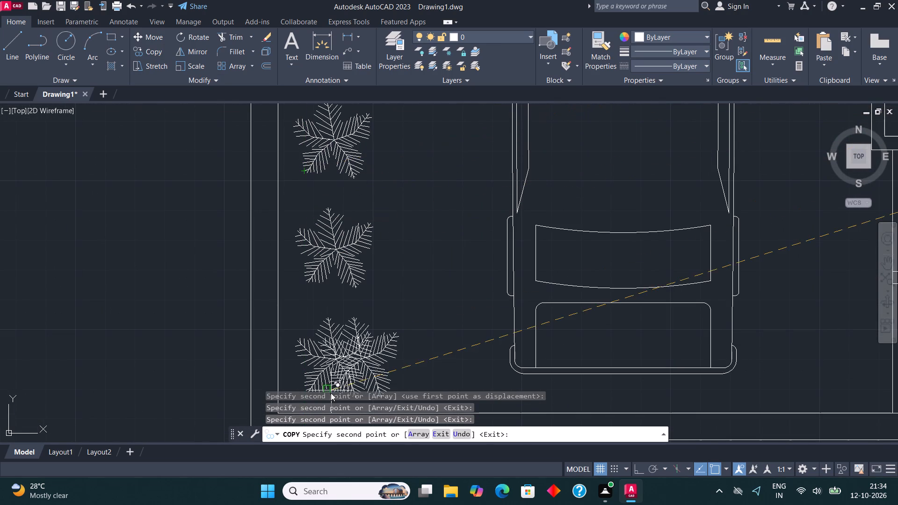
scroll(331, 393, down, 2)
scroll(348, 319, down, 3)
scroll(335, 233, up, 2)
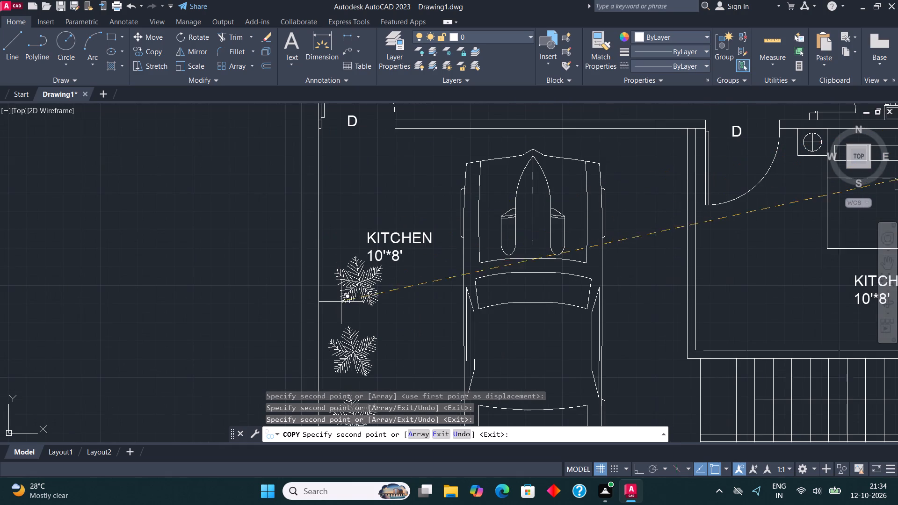
click(332, 309)
Place two more tree copies along the porch's bottom wall, one on each side of the car, and end copying.
scroll(410, 226, down, 2)
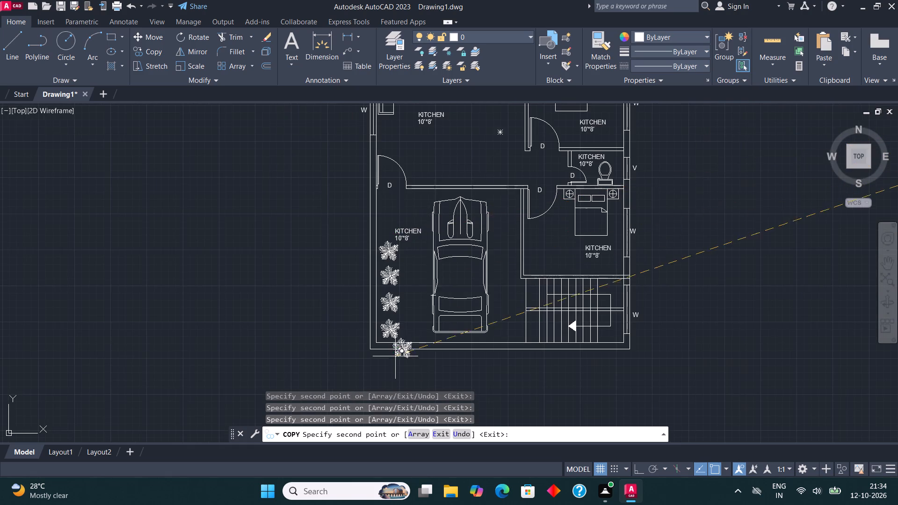
scroll(396, 356, up, 3)
click(431, 290)
scroll(344, 296, down, 2)
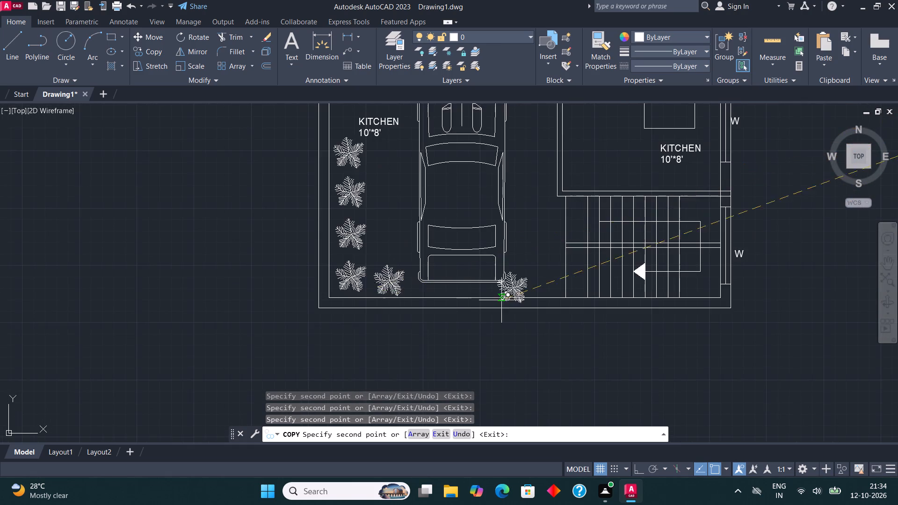
scroll(513, 303, up, 2)
click(558, 276)
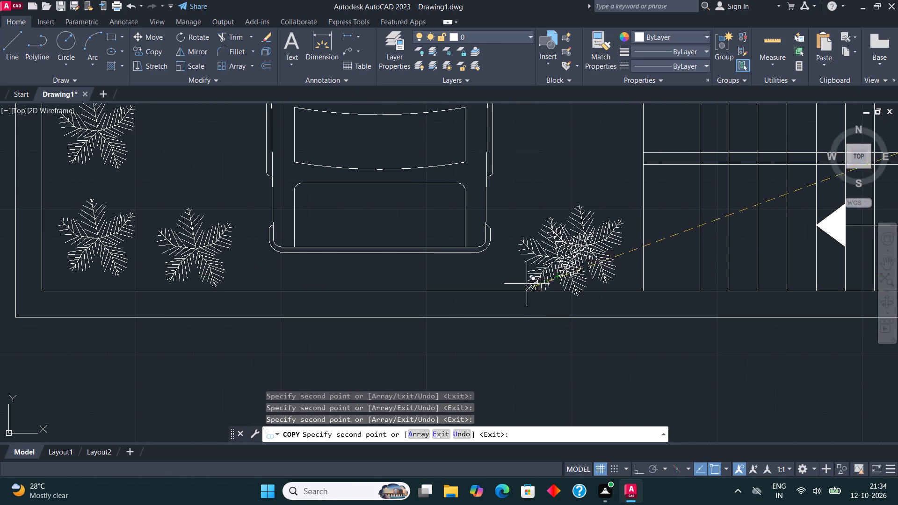
scroll(486, 346, down, 4)
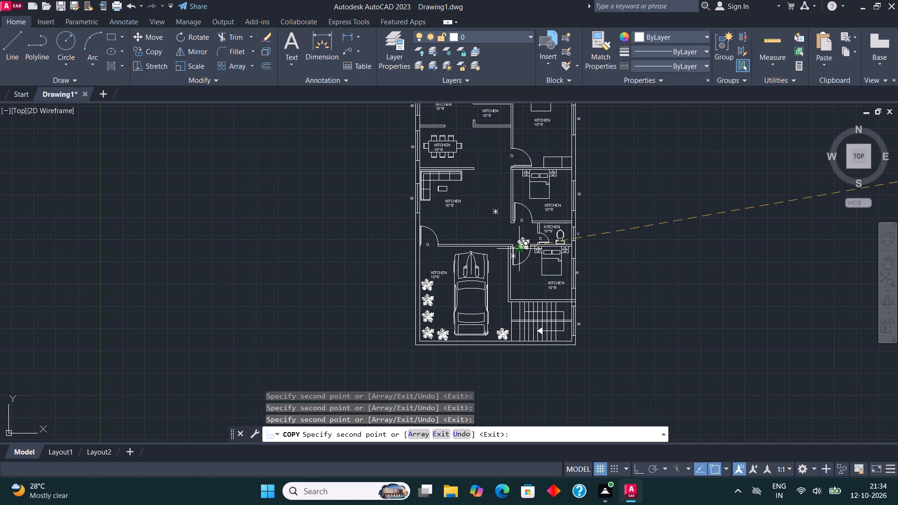
key(Escape)
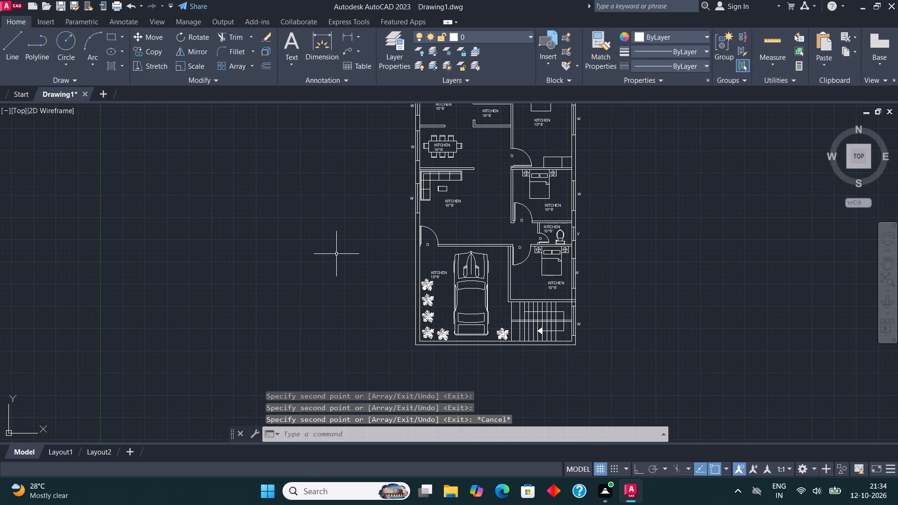
Change the lower bedroom's label to BEDROOM with 11'6"*10' on the second line.
scroll(600, 286, up, 1)
scroll(530, 292, up, 3)
click(490, 254)
click(487, 253)
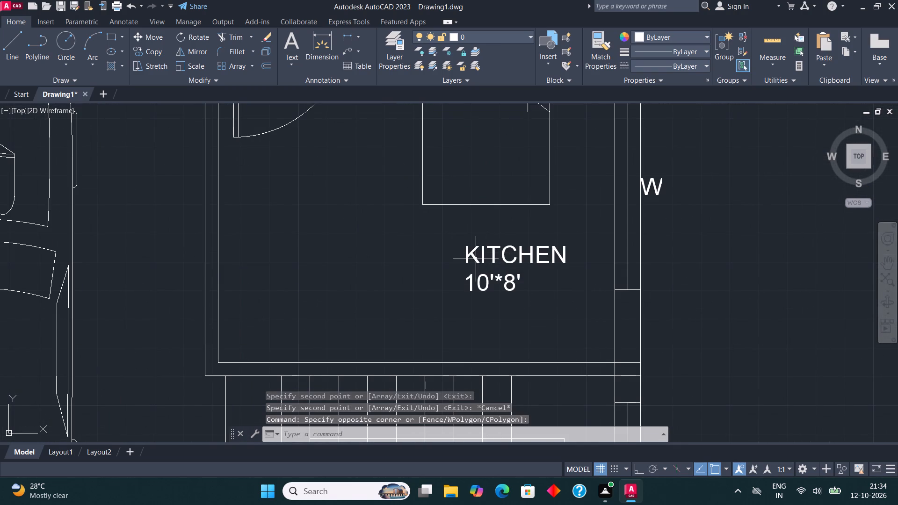
click(476, 259)
right_click(475, 259)
click(533, 183)
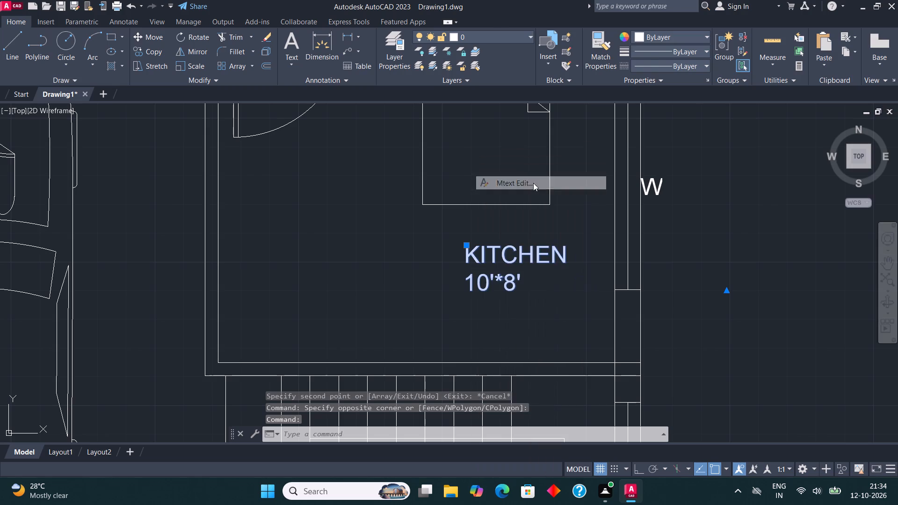
click(554, 291)
key(BackSpace)
key(BackSpace)
key(BackSpace)
key(BackSpace)
key(BackSpace)
key(BackSpace)
key(BackSpace)
key(BackSpace)
key(BackSpace)
key(BackSpace)
key(BackSpace)
key(BackSpace)
key(BackSpace)
key(BackSpace)
key(BackSpace)
key(BackSpace)
key(BackSpace)
key(BackSpace)
key(BackSpace)
key(BackSpace)
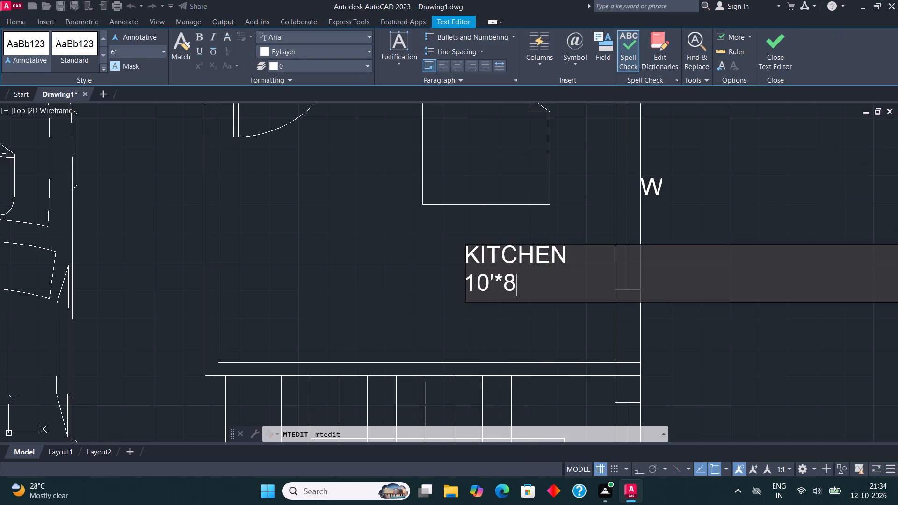
text(BEDRO)
text(OM)
key(Return)
text(11)
key(apostrophe)
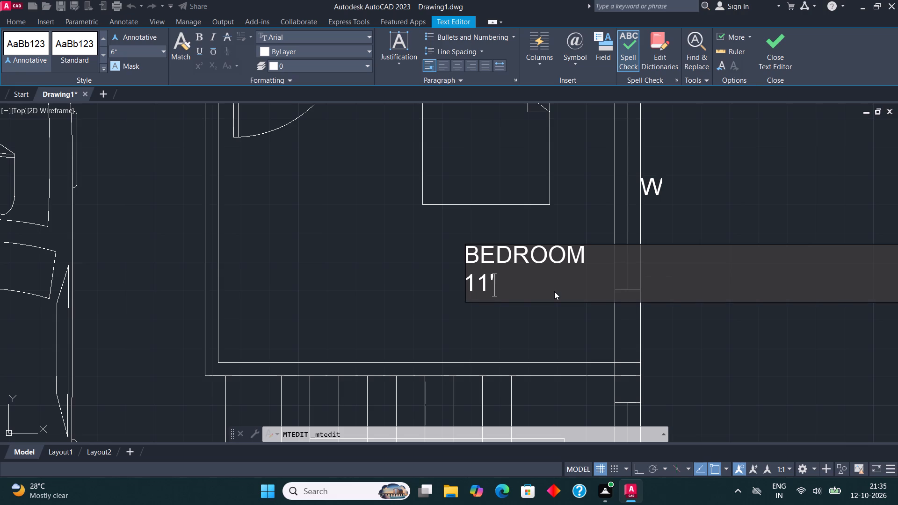
text(6"*)
text(10')
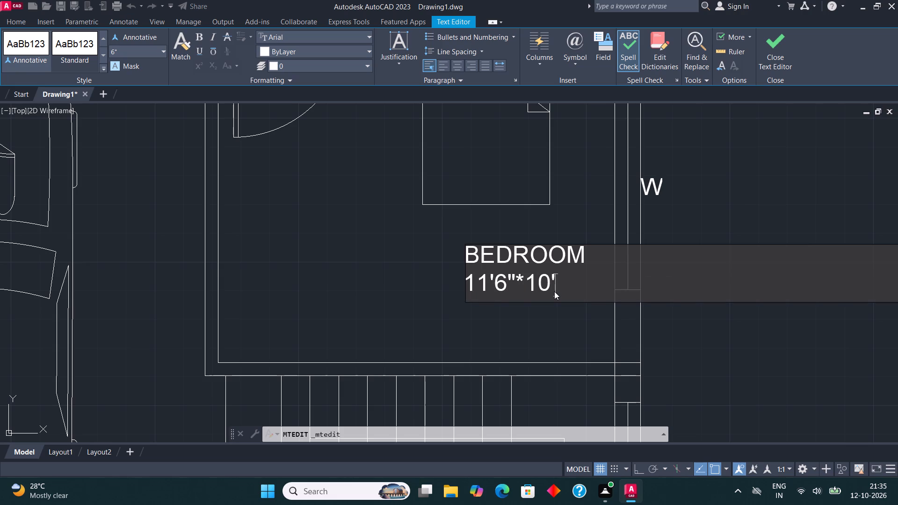
click(770, 44)
Change the KITCHEN label in the toilet between the two lower bedrooms to TOILET with 6'*4' on the second line.
scroll(321, 324, down, 3)
middle_drag(403, 257, 445, 300)
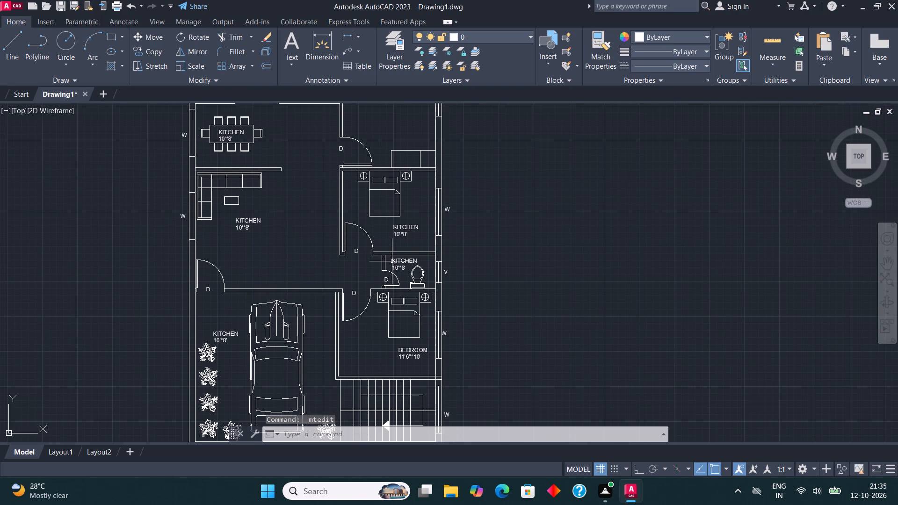
scroll(402, 267, up, 4)
click(391, 233)
right_click(391, 233)
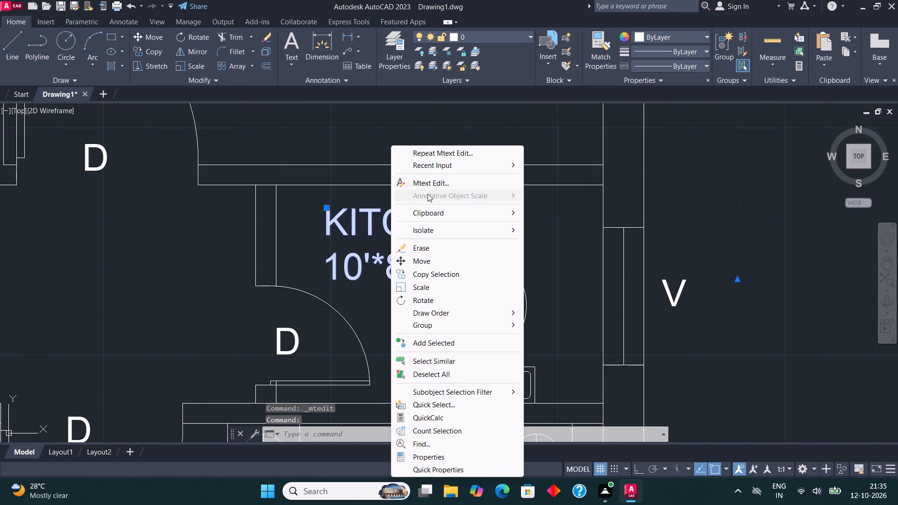
click(440, 183)
click(444, 267)
key(BackSpace)
key(BackSpace)
key(BackSpace)
key(BackSpace)
key(BackSpace)
key(BackSpace)
key(BackSpace)
key(BackSpace)
key(BackSpace)
key(BackSpace)
key(BackSpace)
key(BackSpace)
key(BackSpace)
key(BackSpace)
key(BackSpace)
key(BackSpace)
key(BackSpace)
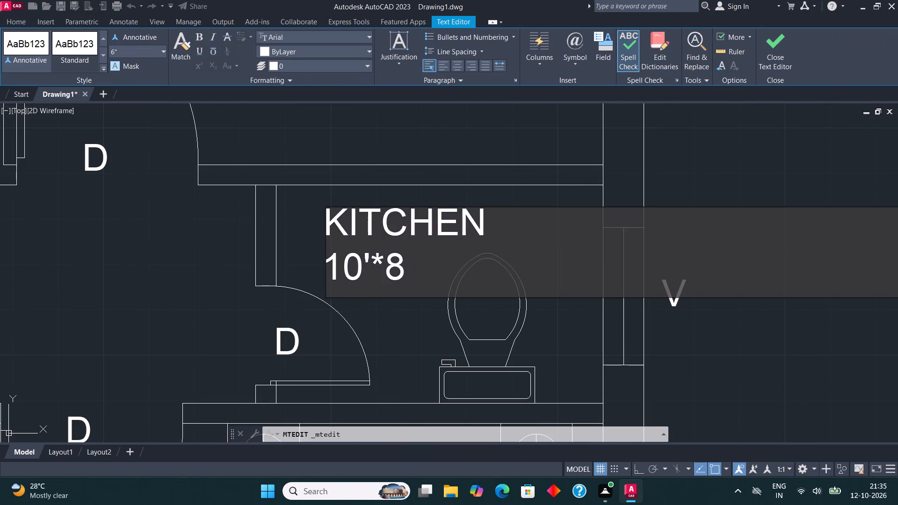
text(OTILET)
key(BackSpace)
key(BackSpace)
key(BackSpace)
key(BackSpace)
key(BackSpace)
key(BackSpace)
key(BackSpace)
key(BackSpace)
key(BackSpace)
key(BackSpace)
key(BackSpace)
key(BackSpace)
key(BackSpace)
key(BackSpace)
key(BackSpace)
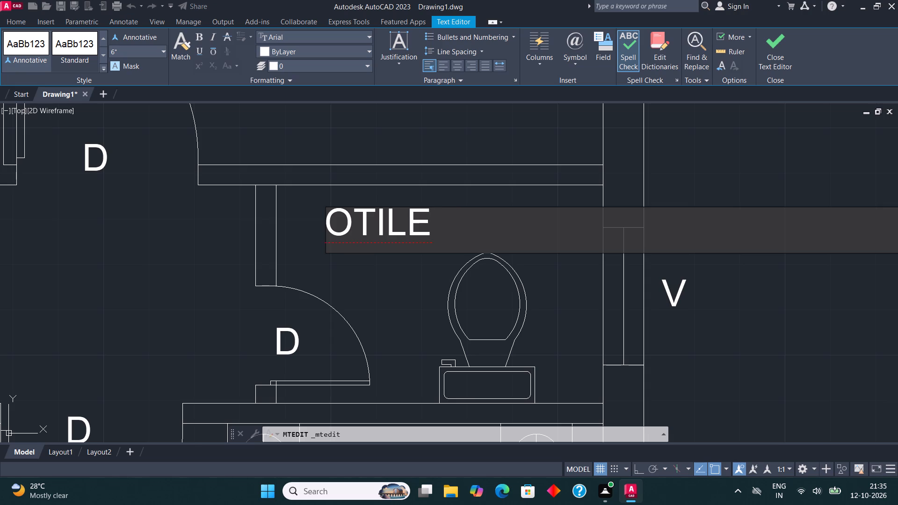
text(TOILET)
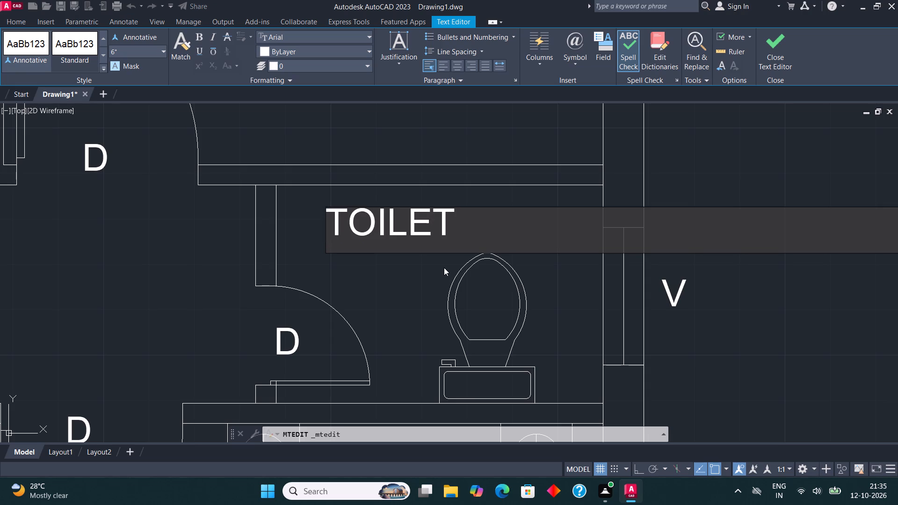
key(Return)
text(6'*4')
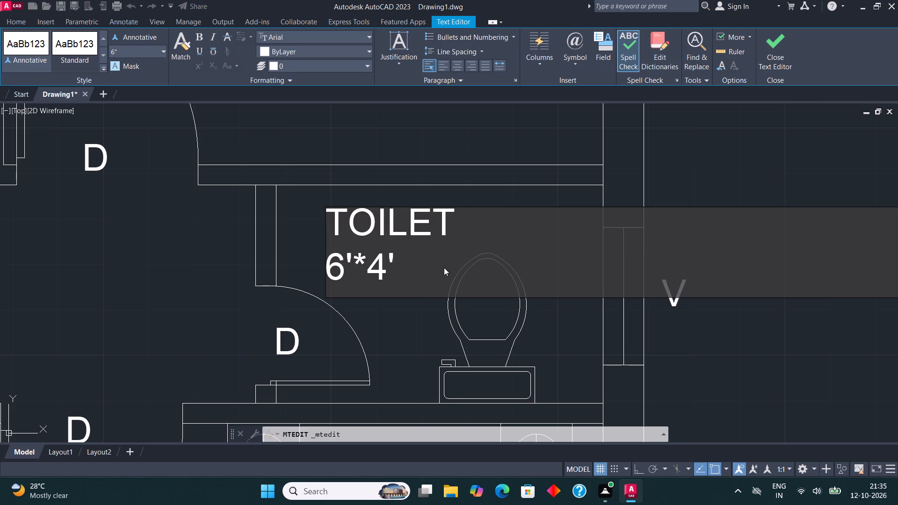
click(771, 60)
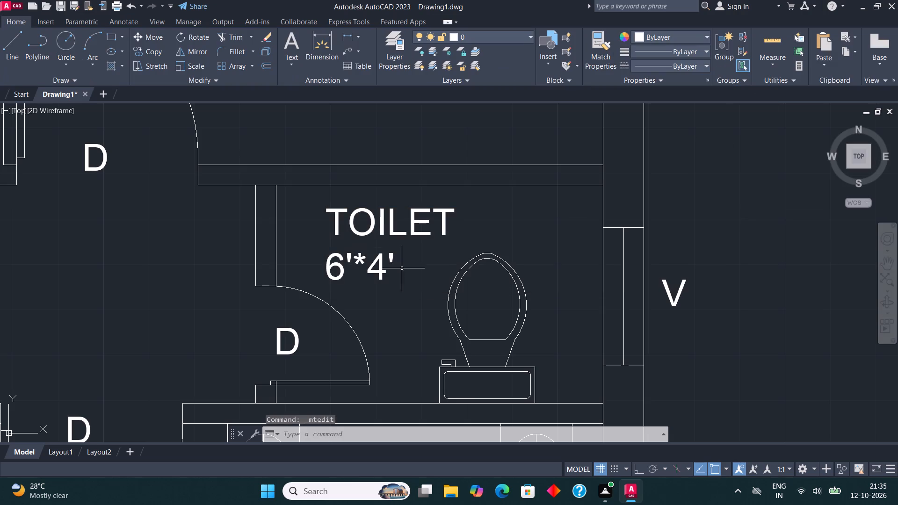
Change the KITCHEN label in the bedroom directly above that toilet to BEDROOM with 11'6"*10' on the second line.
scroll(342, 275, down, 2)
middle_drag(359, 209, 356, 309)
scroll(356, 282, up, 1)
click(353, 271)
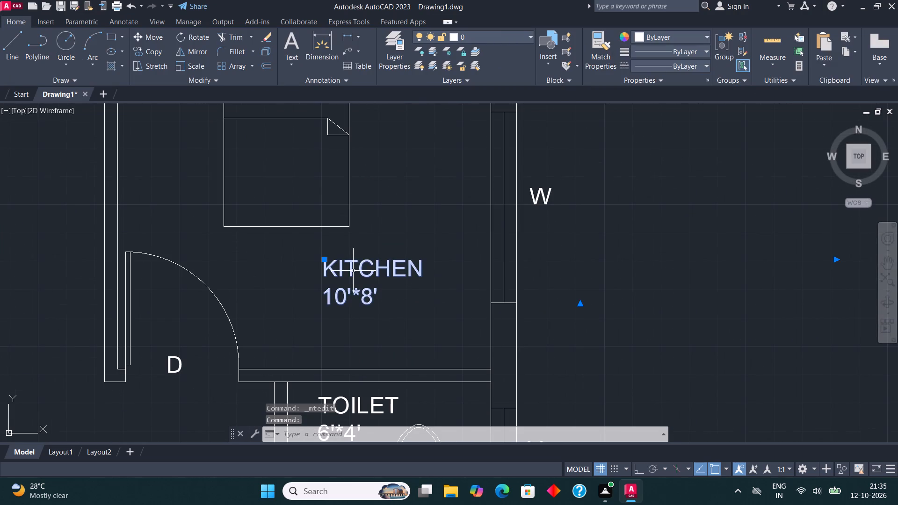
right_click(353, 271)
click(391, 186)
click(398, 305)
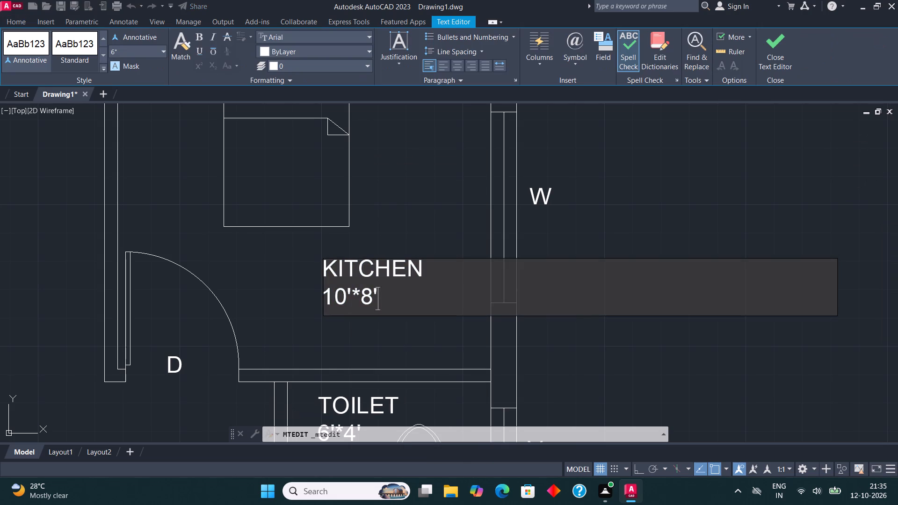
key(BackSpace)
key(BackSpace)
key(BackSpace)
key(BackSpace)
key(BackSpace)
key(BackSpace)
key(BackSpace)
key(BackSpace)
key(BackSpace)
key(BackSpace)
key(BackSpace)
key(BackSpace)
key(BackSpace)
key(BackSpace)
key(BackSpace)
key(BackSpace)
key(BackSpace)
key(BackSpace)
key(BackSpace)
key(BackSpace)
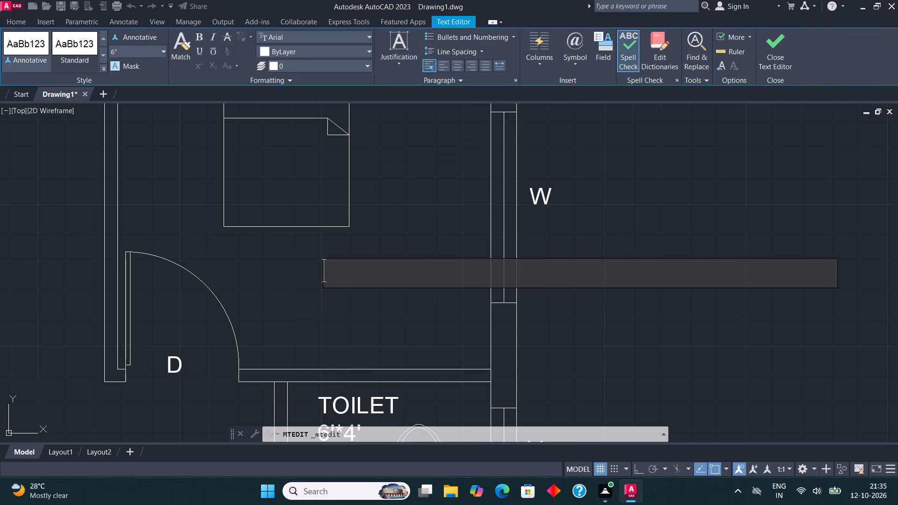
text(BEDROOM)
key(Return)
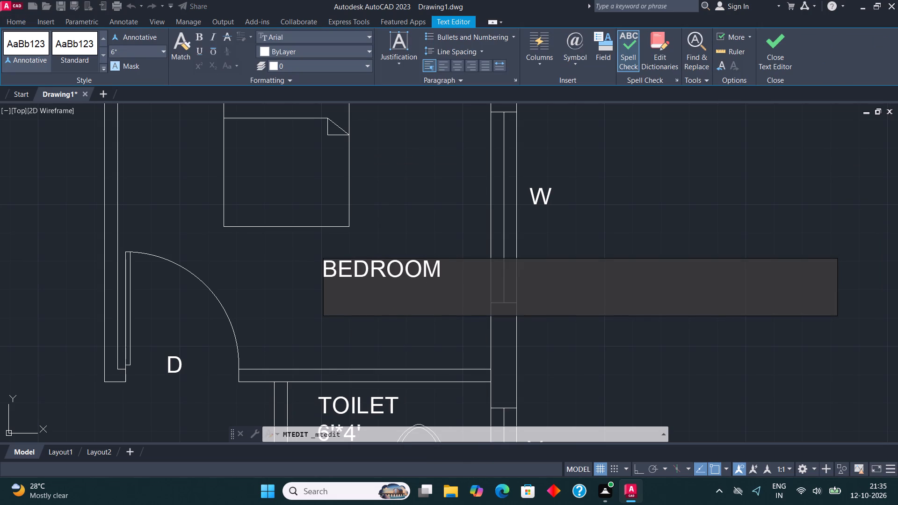
text(11'6"*)
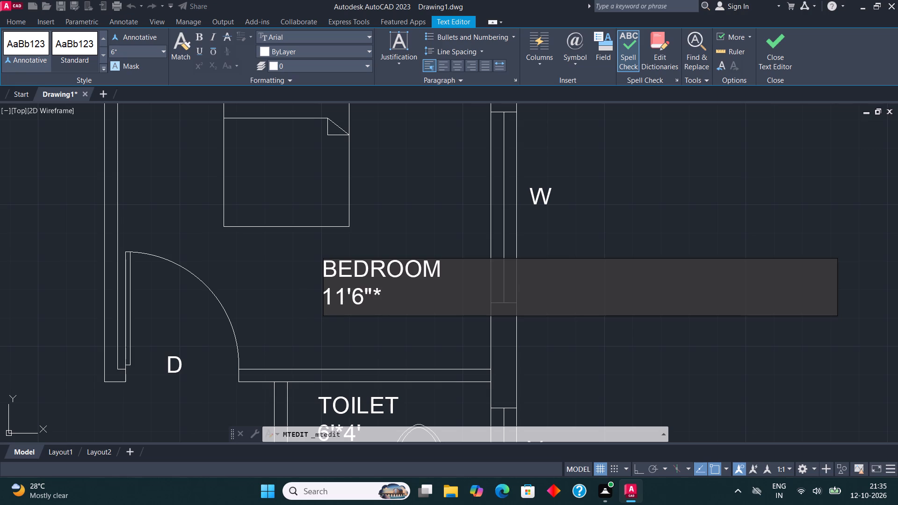
text(10')
click(774, 37)
Change the KITCHEN label in the uppermost bedroom to BEDROOM with 11'6"*16' on the second line.
scroll(277, 306, down, 2)
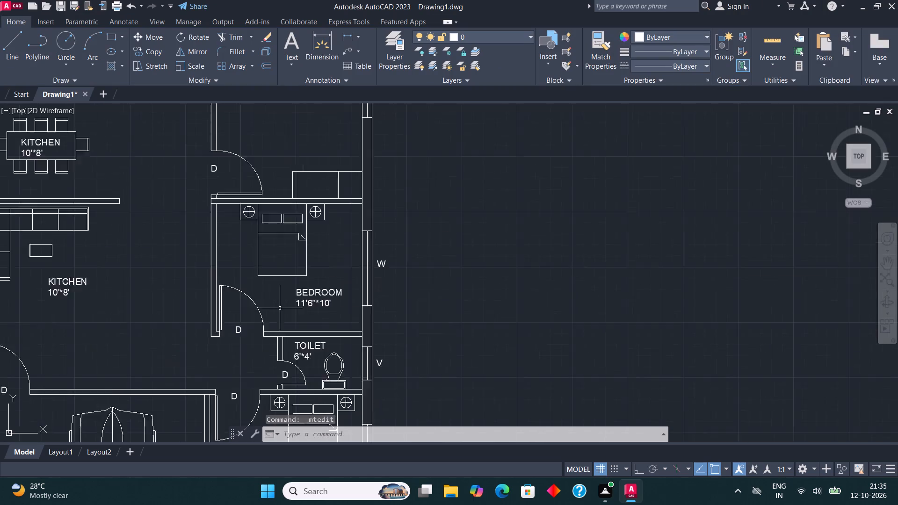
scroll(280, 308, down, 1)
scroll(290, 160, up, 3)
click(271, 162)
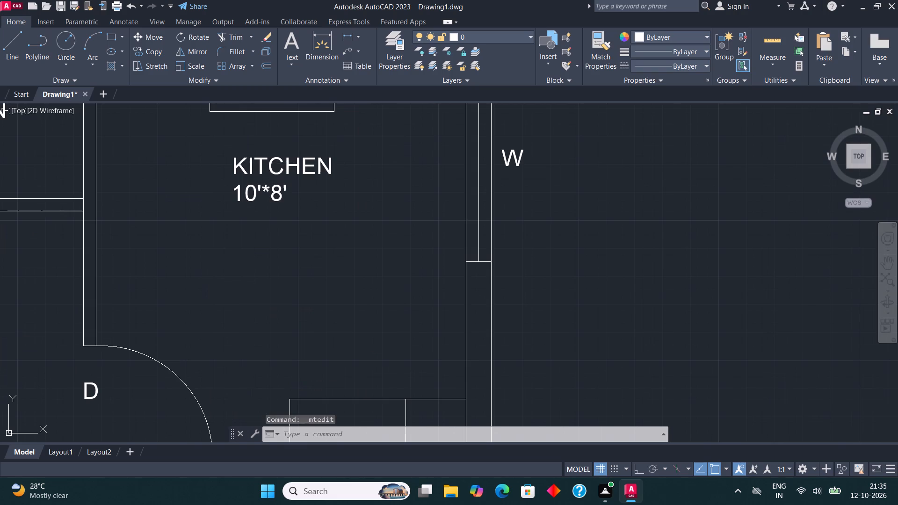
right_click(270, 162)
click(347, 178)
click(324, 209)
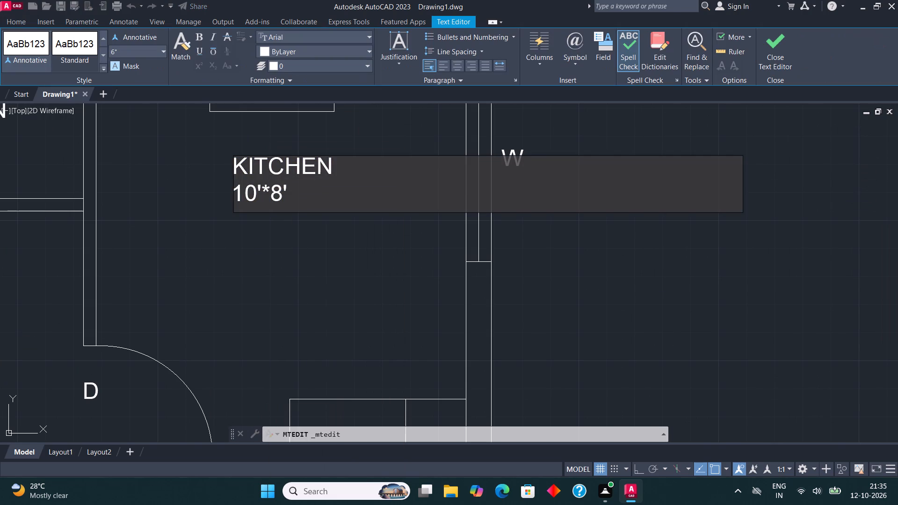
key(BackSpace)
key(BackSpace)
key(BackSpace)
key(BackSpace)
key(BackSpace)
key(BackSpace)
key(BackSpace)
key(BackSpace)
key(BackSpace)
key(BackSpace)
key(BackSpace)
key(BackSpace)
key(BackSpace)
key(BackSpace)
key(BackSpace)
key(BackSpace)
key(BackSpace)
key(BackSpace)
key(BackSpace)
key(BackSpace)
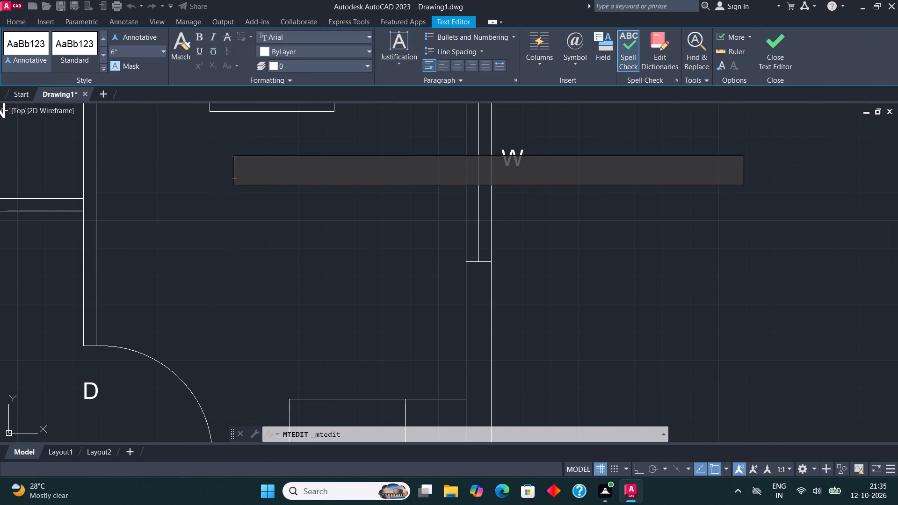
text(BEDROO)
key(m)
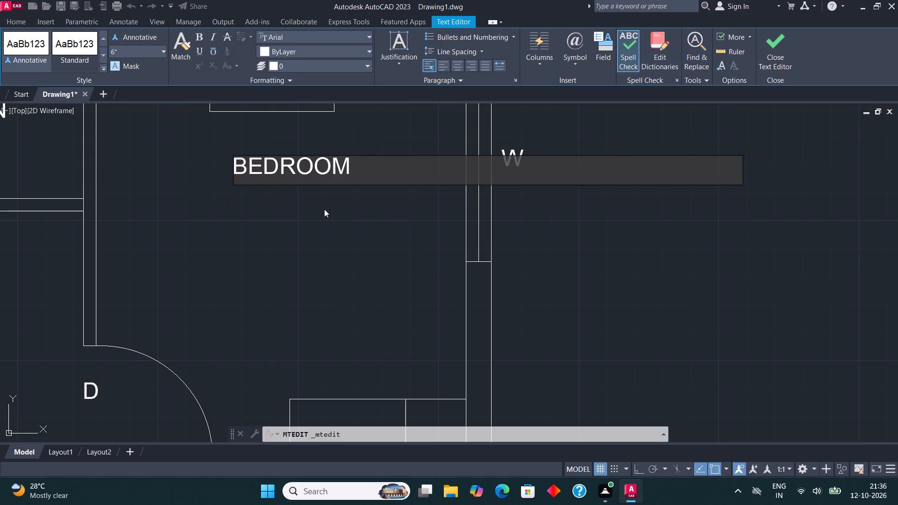
key(Return)
text(11'6")
text(*16')
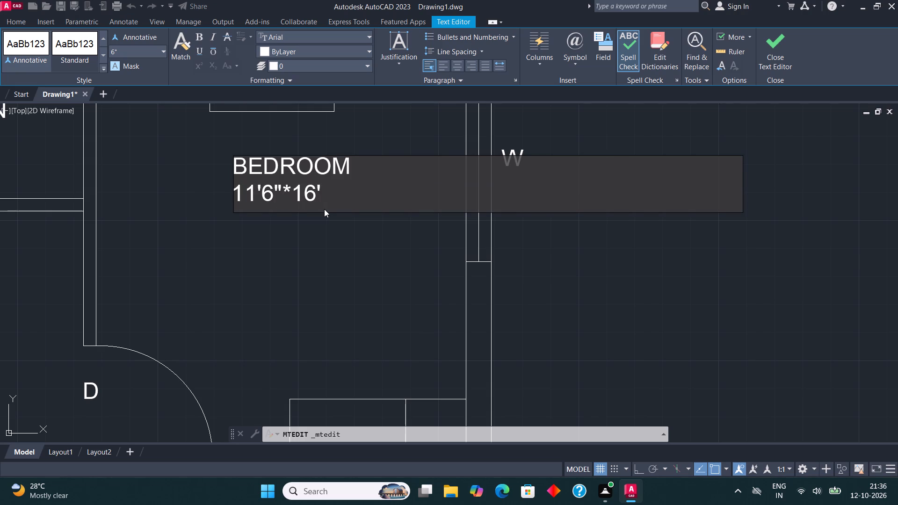
click(774, 36)
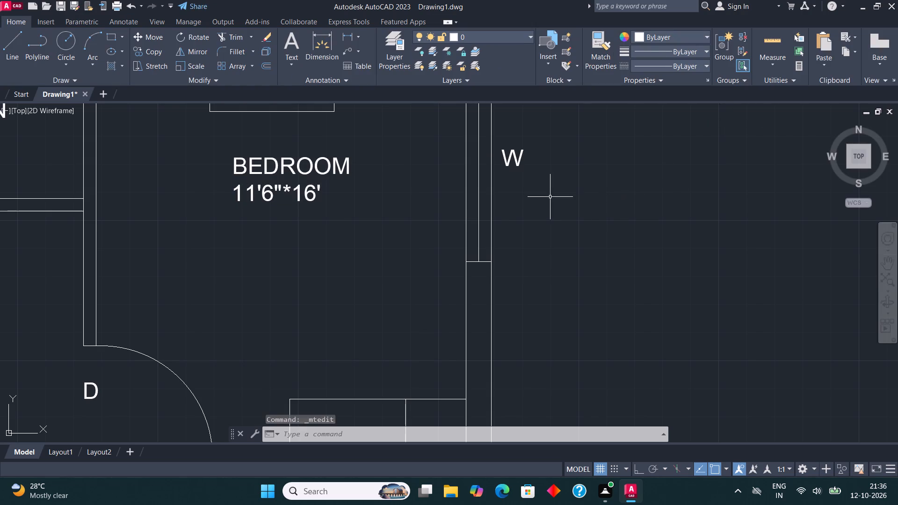
Change the KITCHEN label in the upper toilet, beside the stove counter, to TOILET with 5'*3'8" on the second line.
scroll(508, 283, down, 2)
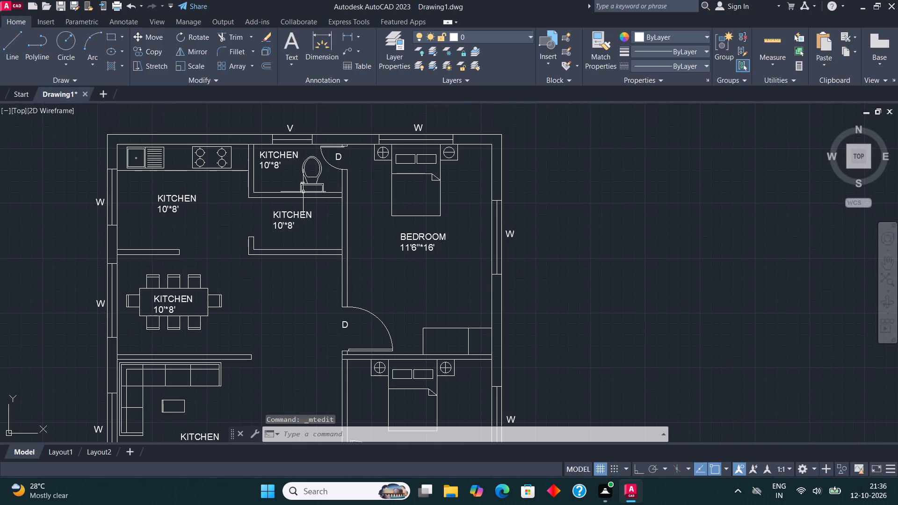
scroll(272, 159, up, 2)
middle_drag(271, 159, 279, 196)
click(272, 186)
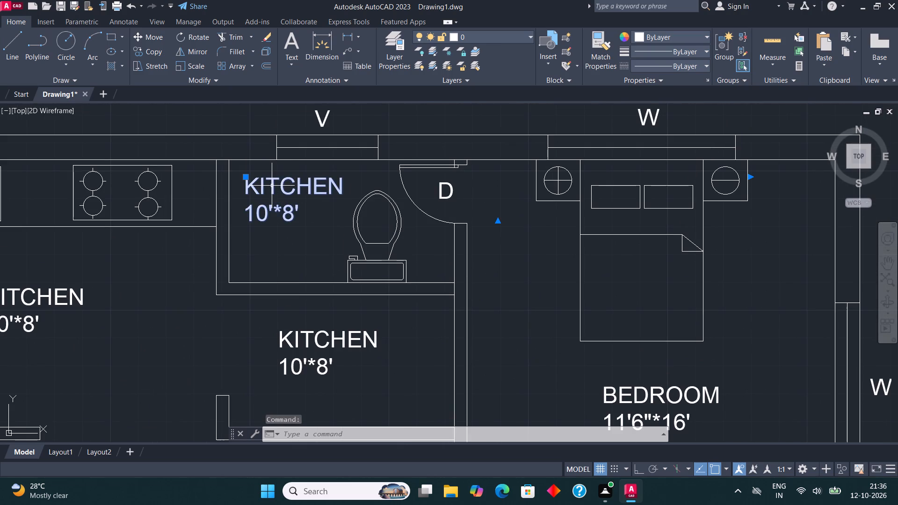
right_click(272, 186)
click(347, 179)
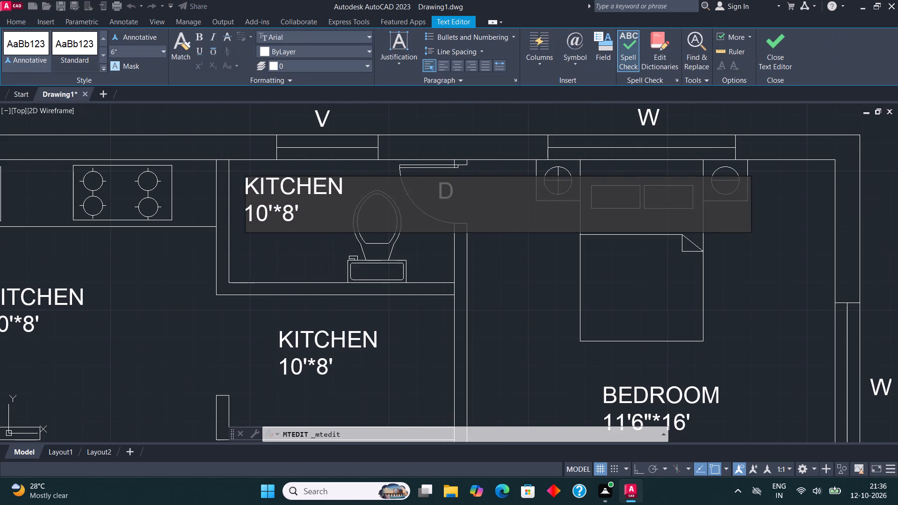
click(308, 212)
key(BackSpace)
key(BackSpace)
key(BackSpace)
key(BackSpace)
key(BackSpace)
key(BackSpace)
key(BackSpace)
key(BackSpace)
key(BackSpace)
key(BackSpace)
key(BackSpace)
key(BackSpace)
key(BackSpace)
key(BackSpace)
key(BackSpace)
key(BackSpace)
key(BackSpace)
key(BackSpace)
key(BackSpace)
key(BackSpace)
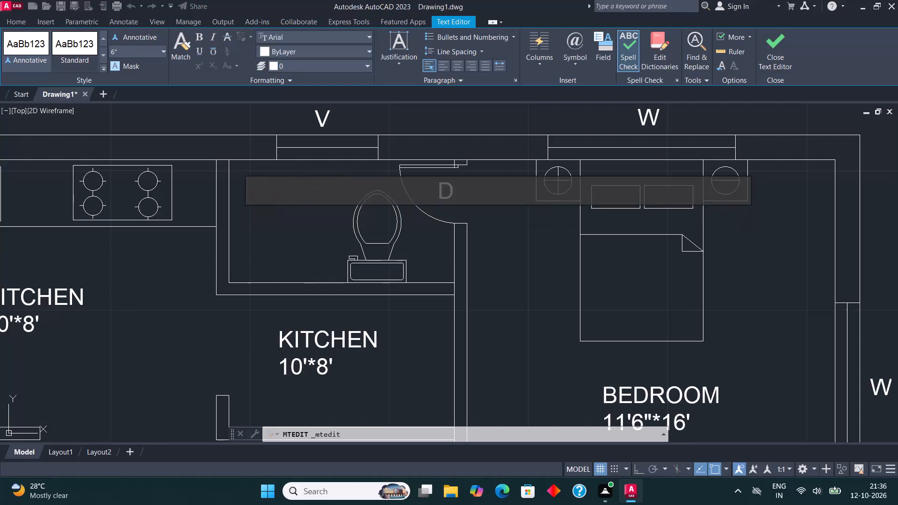
text(TOILET)
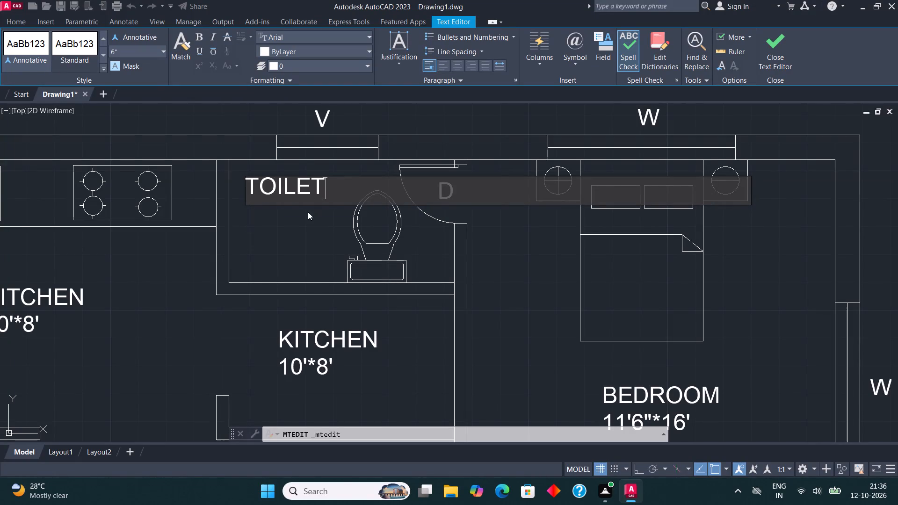
key(Return)
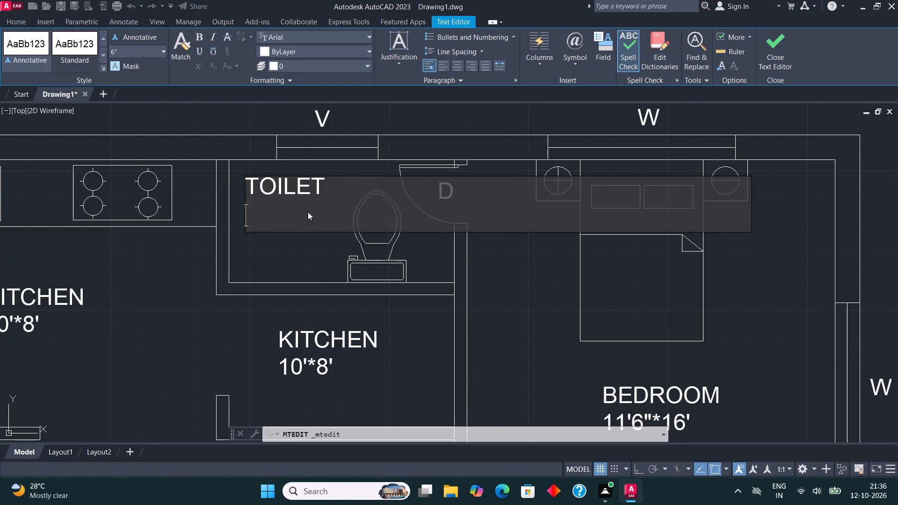
text(5')
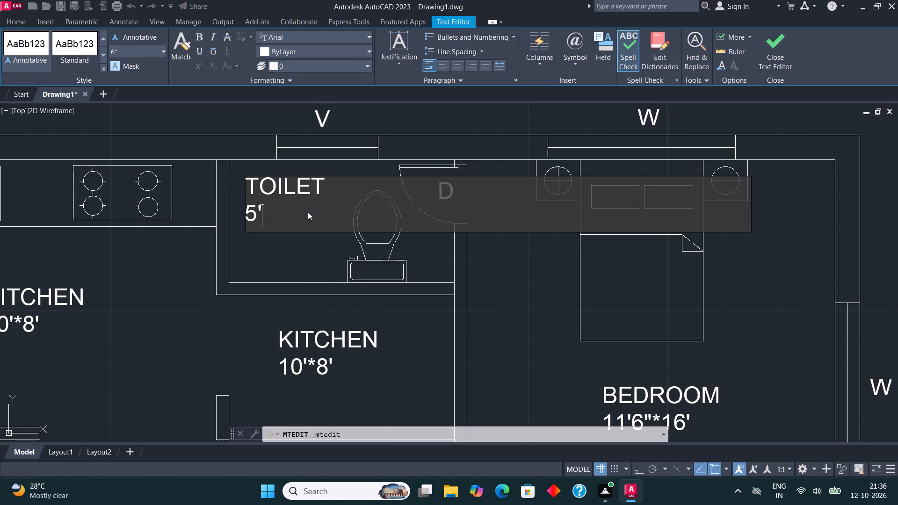
key(asterisk)
text(3'8")
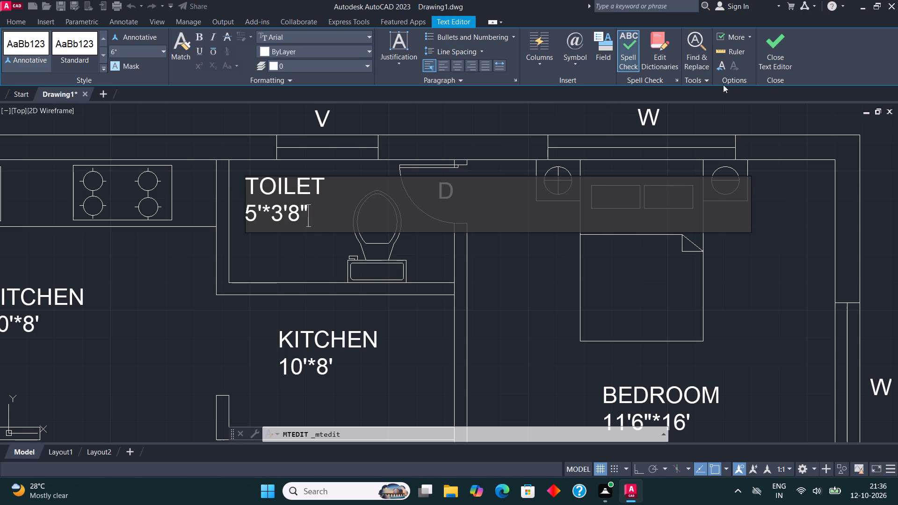
click(787, 36)
Change the KITCHEN label in the small room directly below the upper toilet to STORE with 6'*3'9" on the second line.
scroll(431, 196, down, 1)
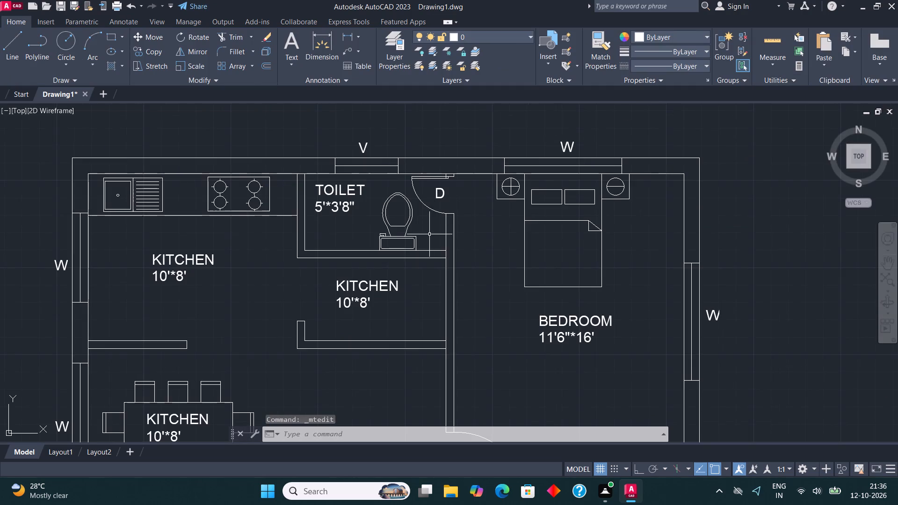
middle_drag(425, 279, 424, 237)
scroll(402, 274, up, 1)
click(390, 228)
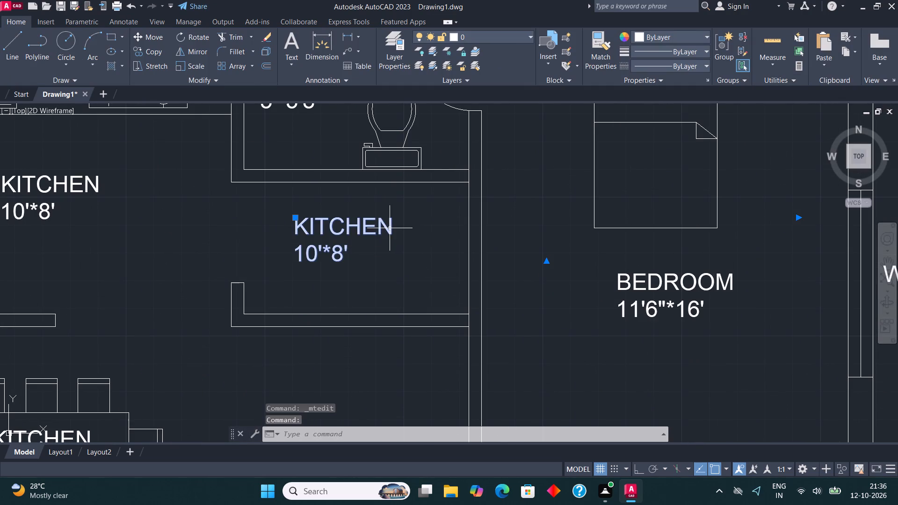
right_click(390, 228)
click(438, 181)
click(407, 265)
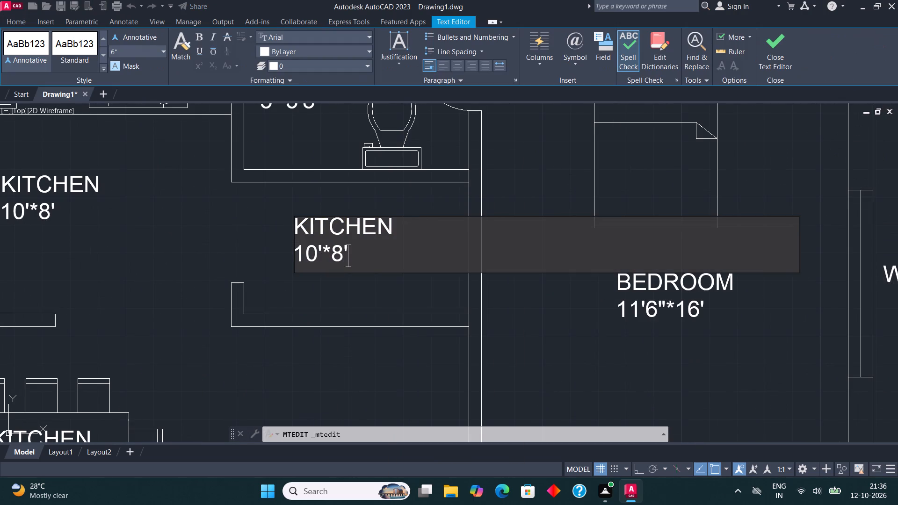
key(BackSpace)
key(BackSpace)
key(BackSpace)
key(BackSpace)
key(BackSpace)
key(BackSpace)
key(BackSpace)
key(BackSpace)
key(BackSpace)
key(BackSpace)
key(BackSpace)
key(BackSpace)
key(BackSpace)
key(BackSpace)
key(BackSpace)
key(BackSpace)
key(BackSpace)
key(BackSpace)
key(BackSpace)
key(BackSpace)
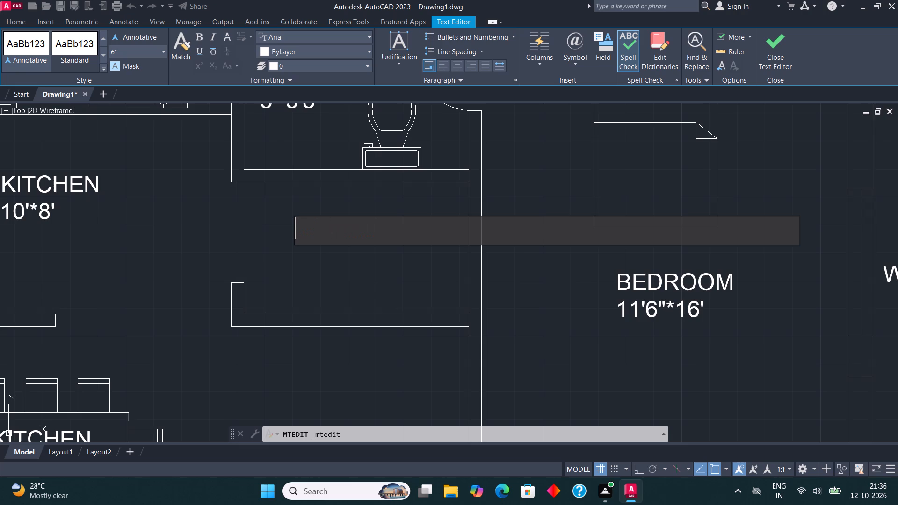
text(STORE)
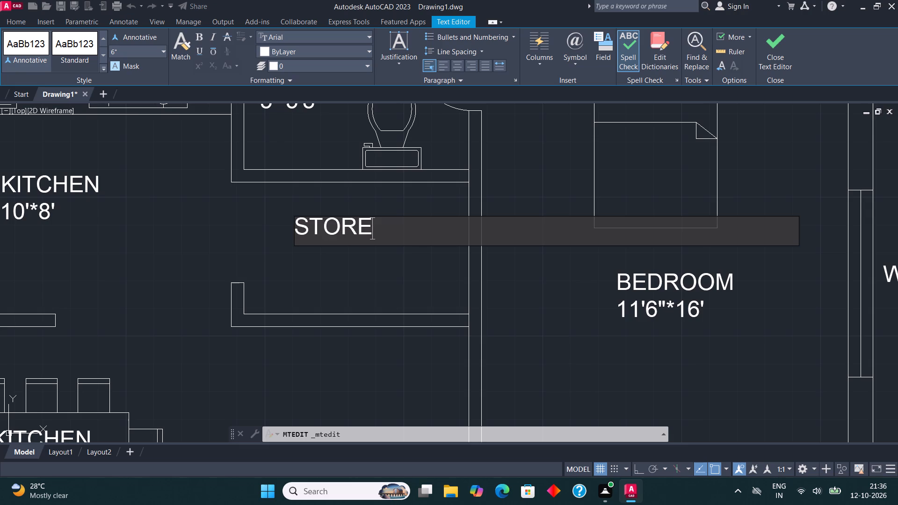
key(Return)
text(6'*)
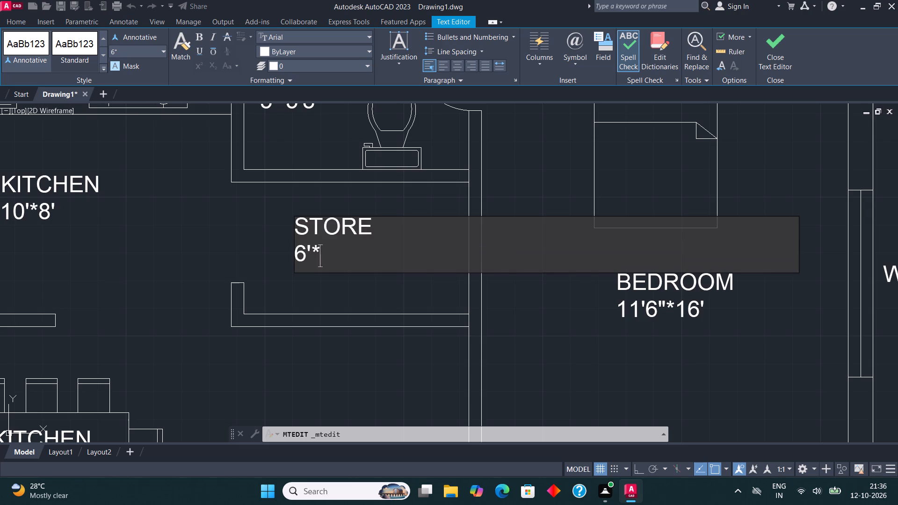
text(3'6)
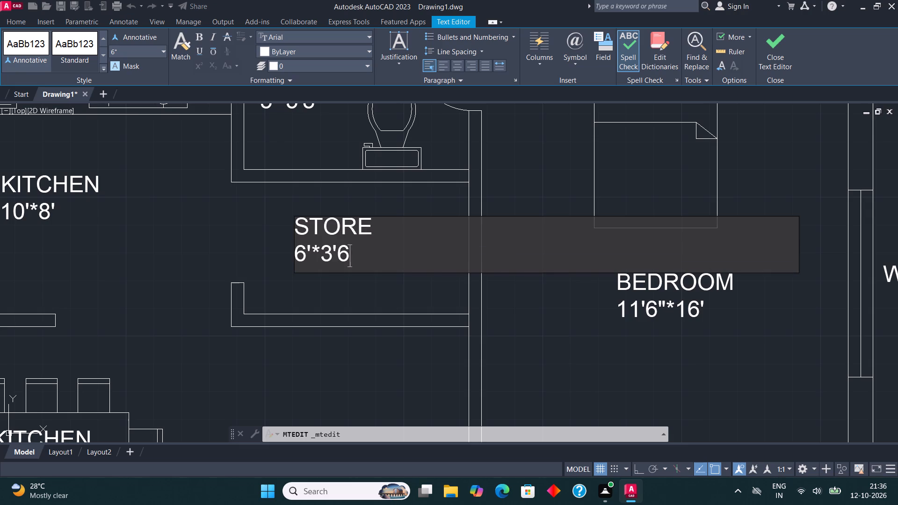
key(BackSpace)
text(9")
click(776, 40)
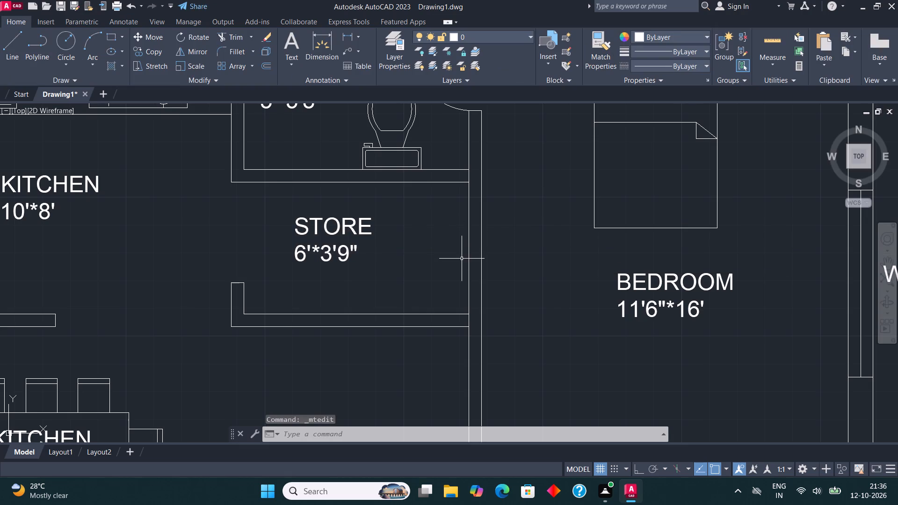
Change the KITCHEN label on the dining table to DINING with 16'6"*7'6' on the second line.
scroll(462, 260, down, 3)
scroll(369, 243, up, 3)
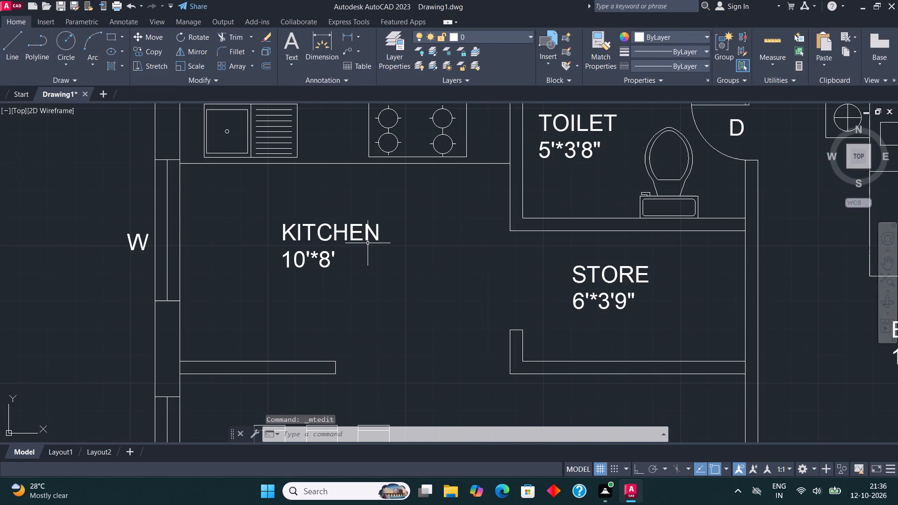
scroll(369, 217, down, 2)
scroll(354, 331, up, 2)
click(349, 319)
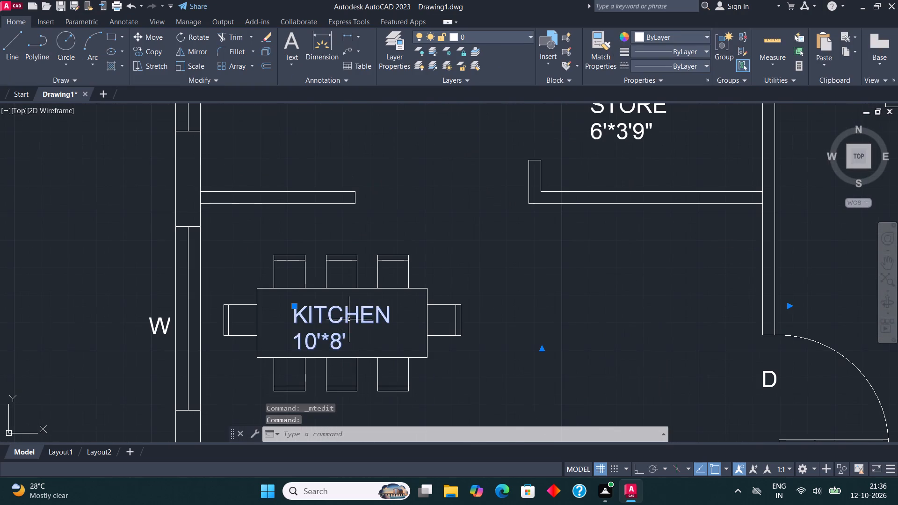
right_click(348, 319)
click(410, 184)
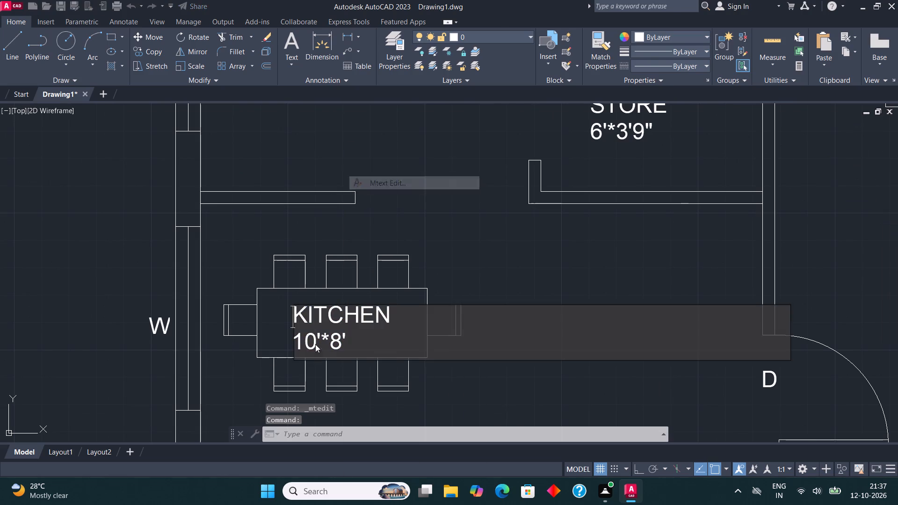
click(361, 351)
key(BackSpace)
key(BackSpace)
key(BackSpace)
key(BackSpace)
key(BackSpace)
key(BackSpace)
key(BackSpace)
key(BackSpace)
key(BackSpace)
key(BackSpace)
key(BackSpace)
key(BackSpace)
key(BackSpace)
key(BackSpace)
key(BackSpace)
key(BackSpace)
key(BackSpace)
key(BackSpace)
key(BackSpace)
key(BackSpace)
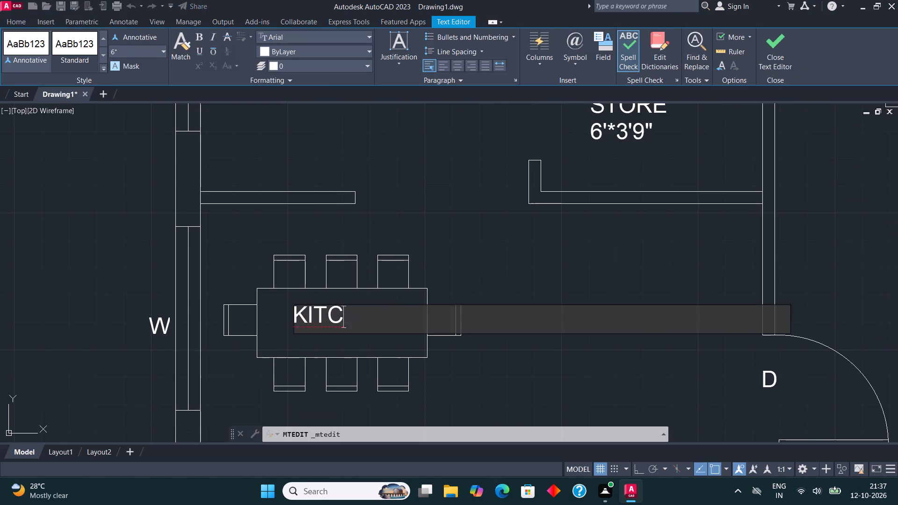
text(DINING)
key(Return)
text(16'6"*)
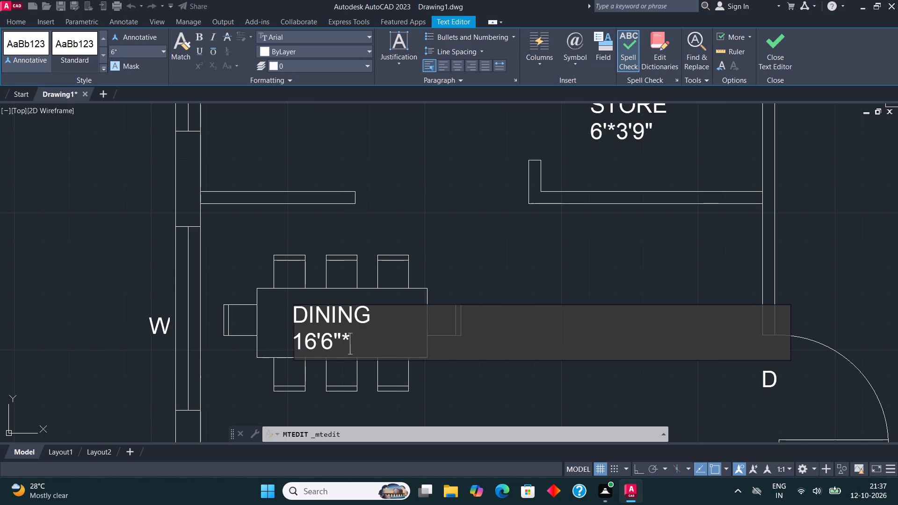
text(7'6')
click(775, 45)
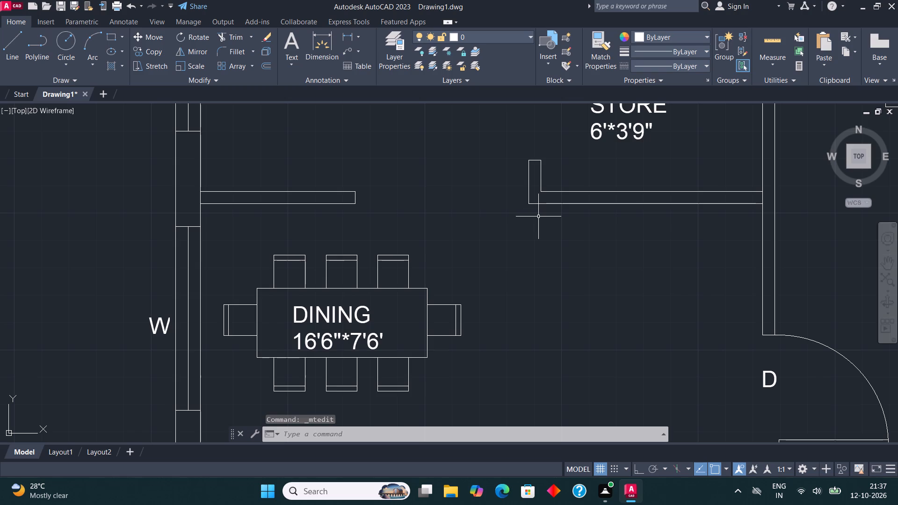
Change the KITCHEN label below the sofa and coffee table to LIVING ROOM with 16'4"*14'6" on the second line.
scroll(470, 169, down, 2)
scroll(448, 219, up, 2)
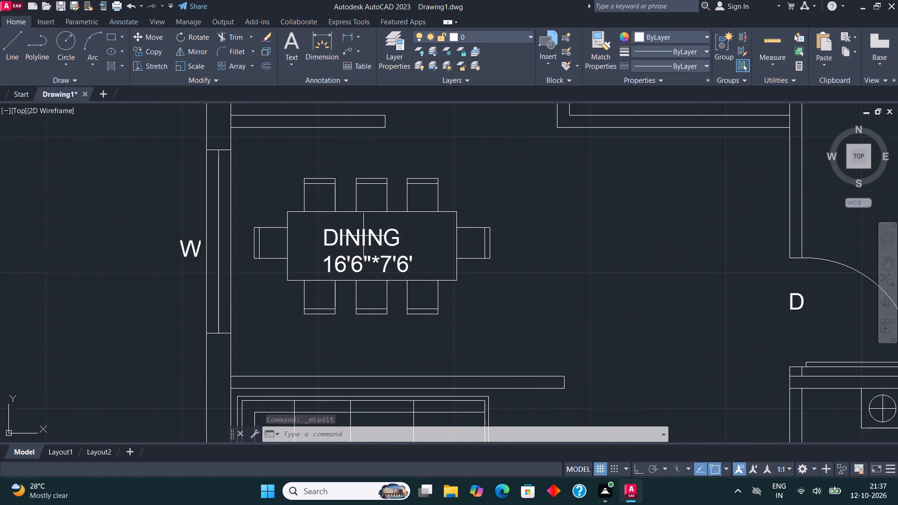
scroll(401, 220, down, 2)
scroll(422, 362, up, 2)
click(413, 358)
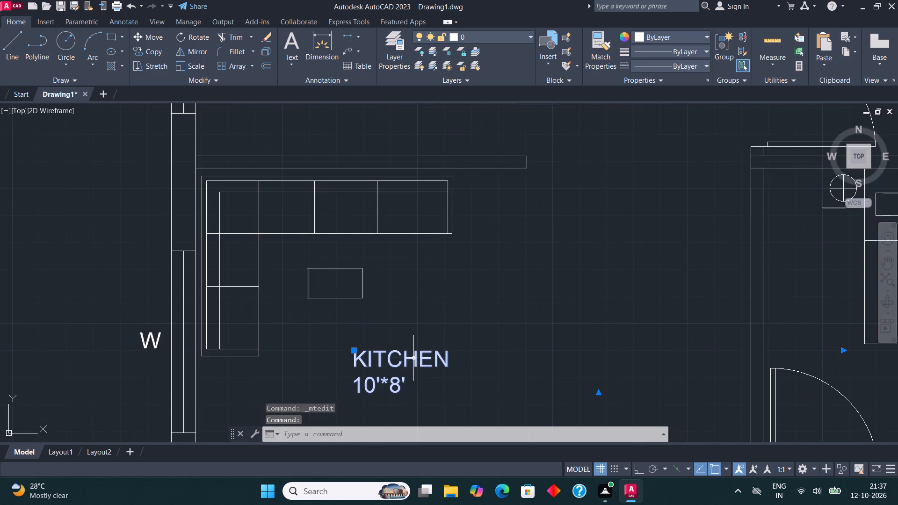
right_click(413, 357)
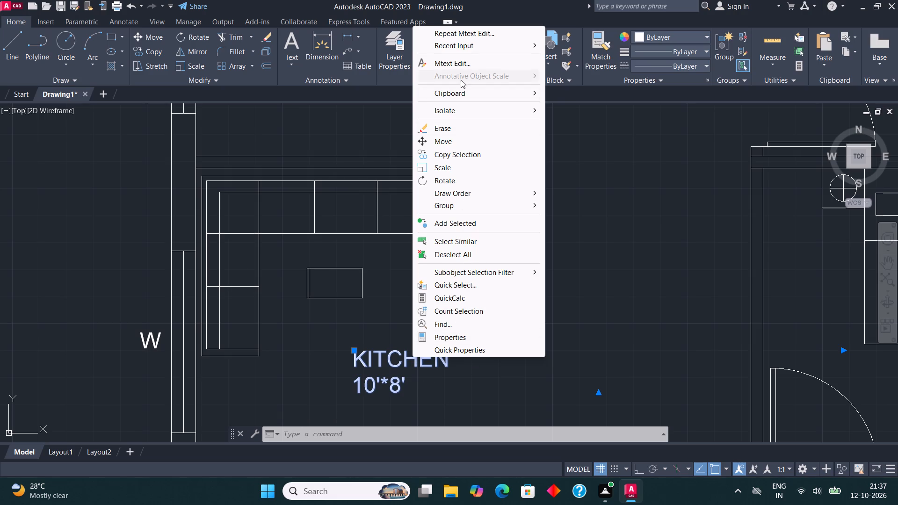
click(468, 64)
click(432, 377)
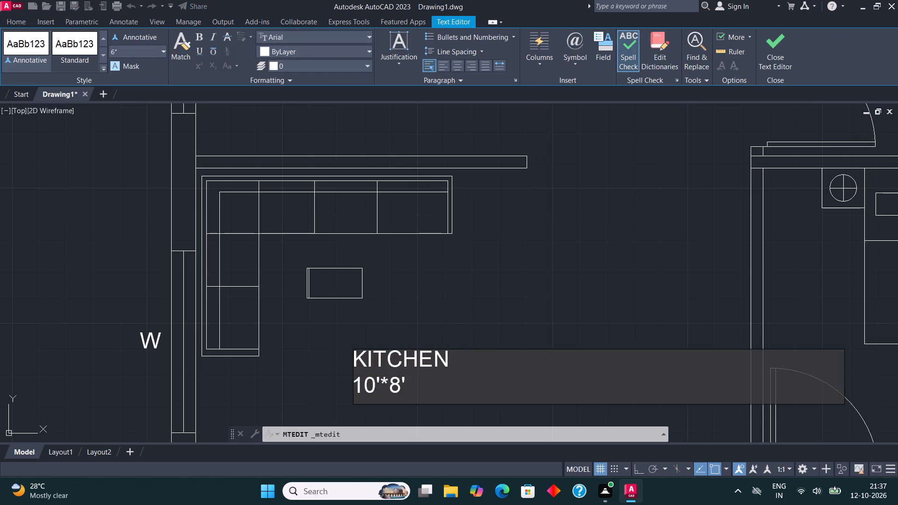
key(BackSpace)
key(BackSpace)
key(BackSpace)
key(BackSpace)
key(BackSpace)
key(BackSpace)
key(BackSpace)
key(BackSpace)
key(BackSpace)
key(BackSpace)
key(BackSpace)
key(BackSpace)
key(BackSpace)
key(BackSpace)
key(BackSpace)
key(BackSpace)
key(BackSpace)
key(BackSpace)
key(BackSpace)
key(BackSpace)
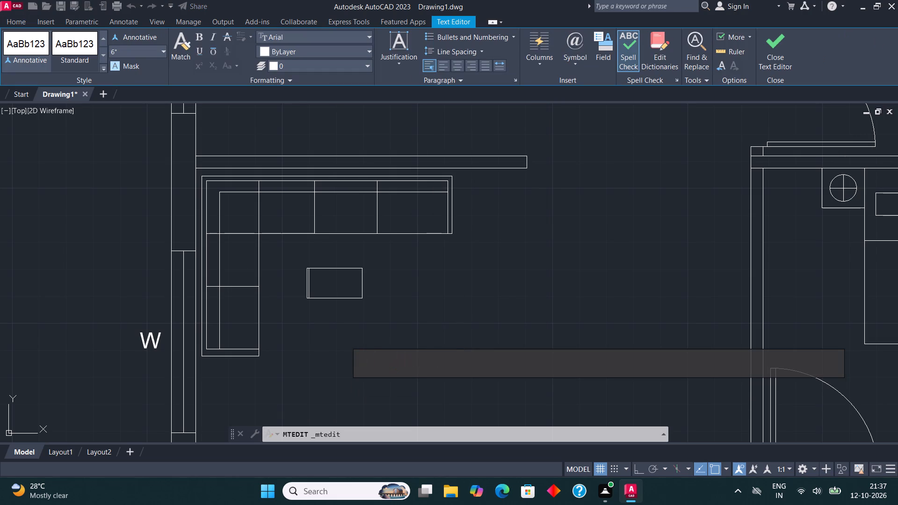
text(LIVING R)
text(OOM)
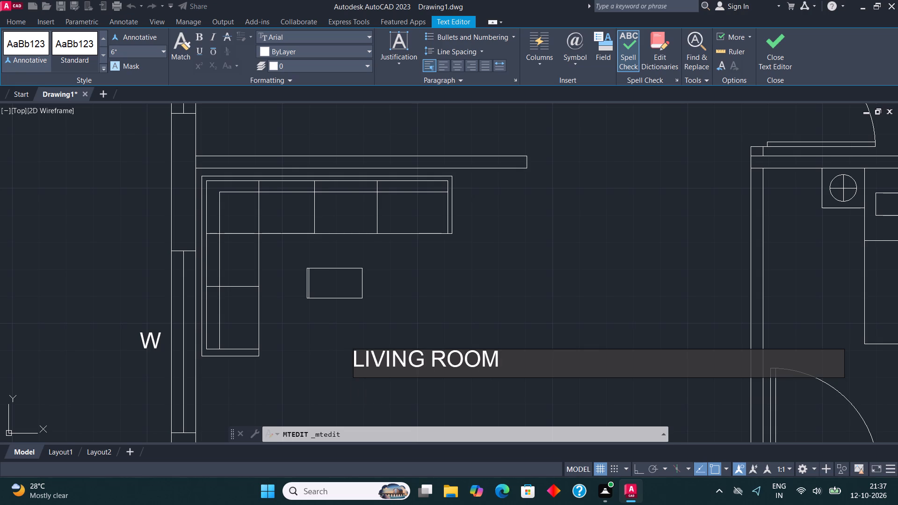
key(Return)
text(16'4')
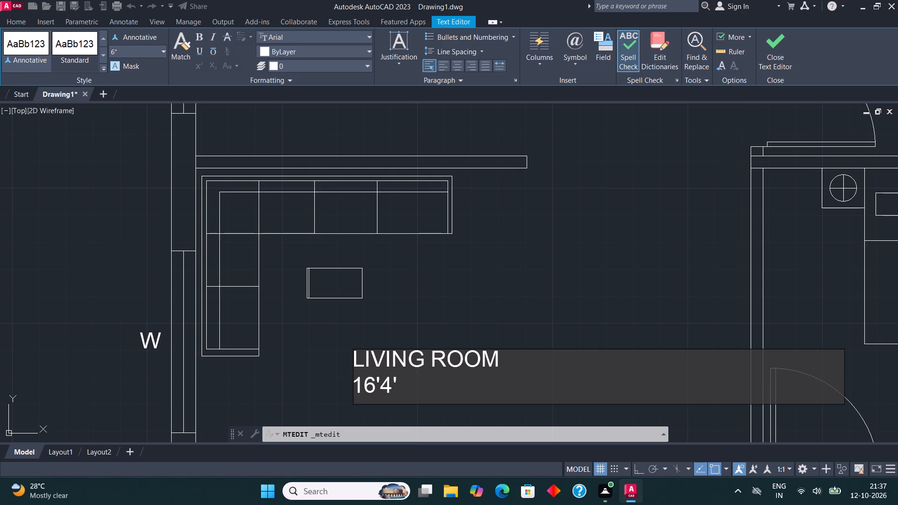
key(BackSpace)
key(shift+quotedbl)
text(*14')
text(6")
click(771, 36)
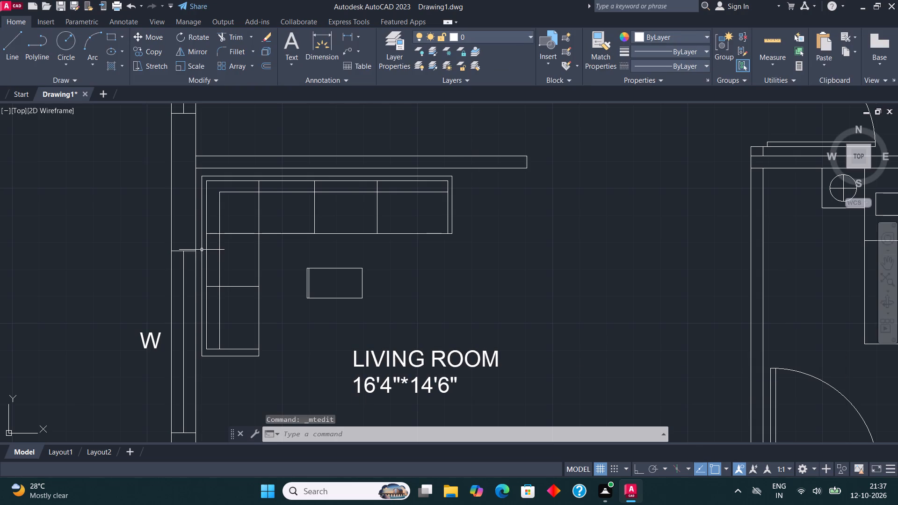
Change the KITCHEN label beside the car to PORTICO/PARKING, with 16'6"*19'9" indented to sit centred on the second line.
scroll(207, 267, down, 2)
middle_drag(388, 268, 371, 114)
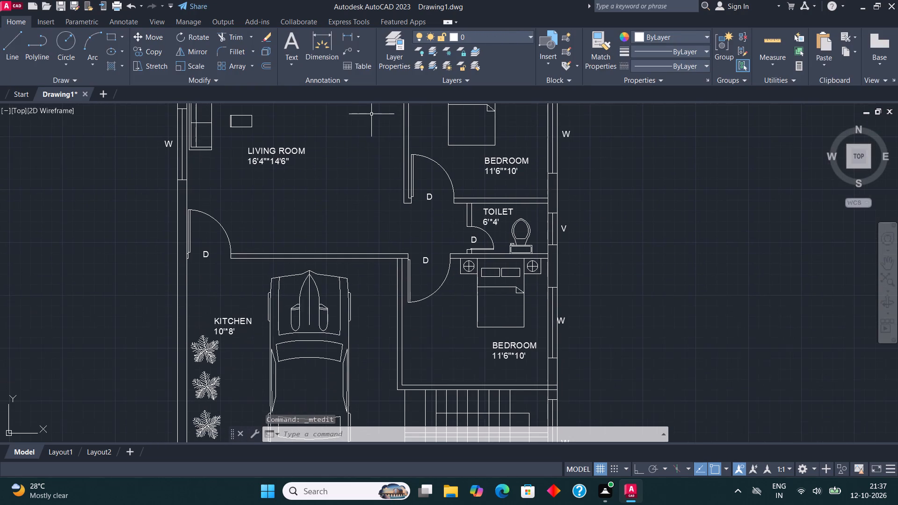
scroll(244, 322, up, 2)
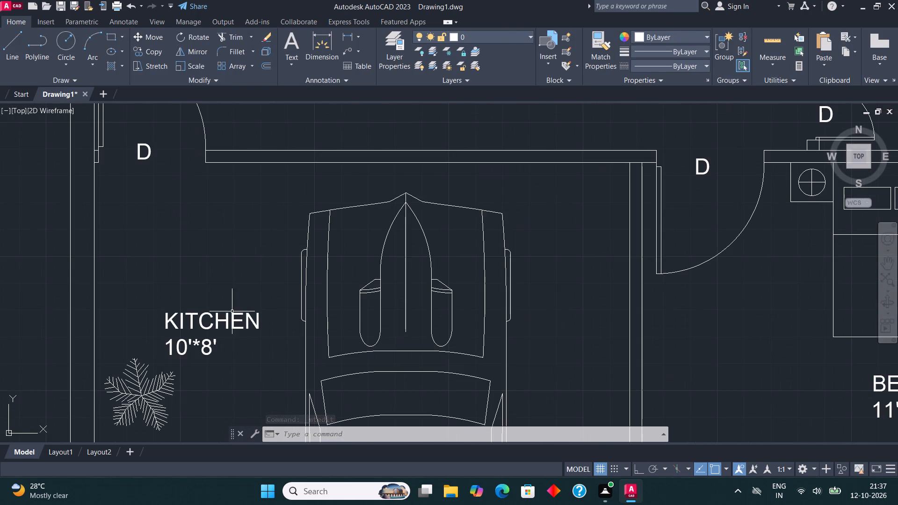
click(227, 319)
right_click(227, 319)
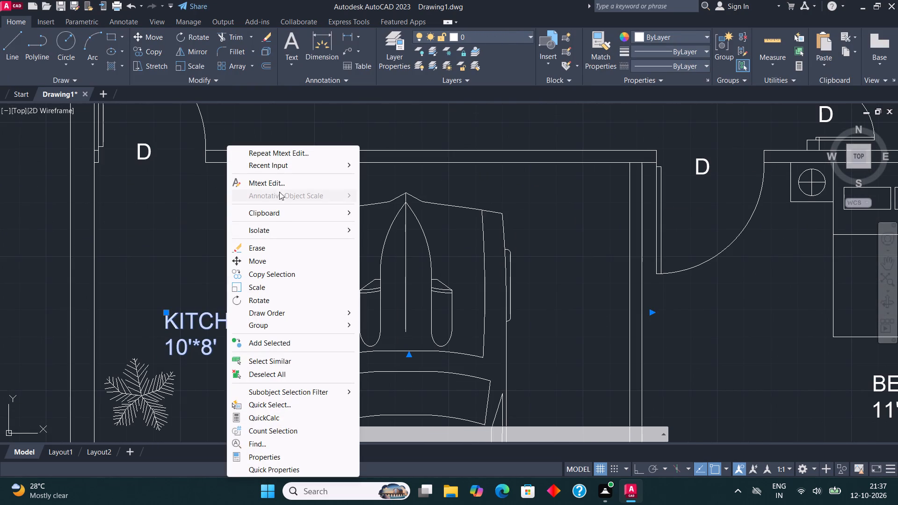
click(279, 175)
click(282, 181)
click(255, 340)
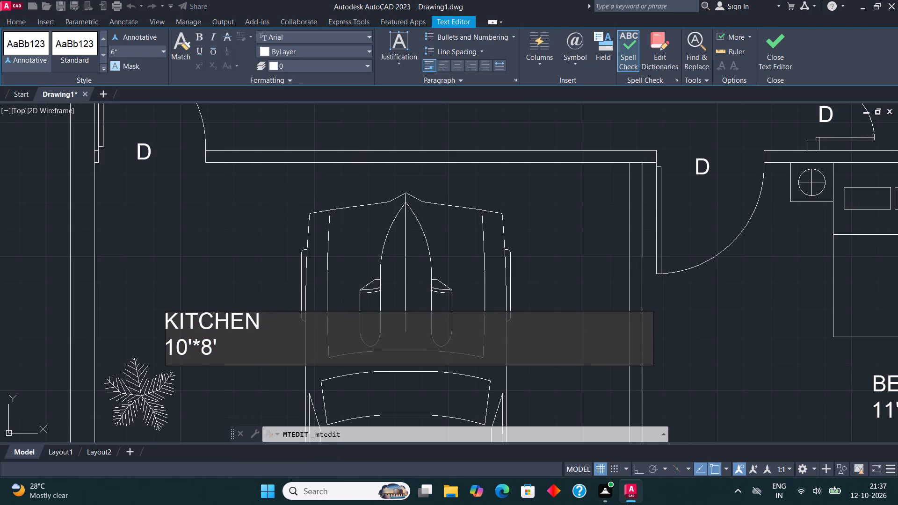
key(BackSpace)
key(BackSpace)
key(BackSpace)
key(BackSpace)
key(BackSpace)
key(BackSpace)
key(BackSpace)
key(BackSpace)
key(BackSpace)
key(BackSpace)
key(BackSpace)
key(BackSpace)
key(BackSpace)
key(BackSpace)
key(BackSpace)
key(BackSpace)
key(BackSpace)
key(BackSpace)
key(BackSpace)
key(BackSpace)
text(POR)
text(TICO)
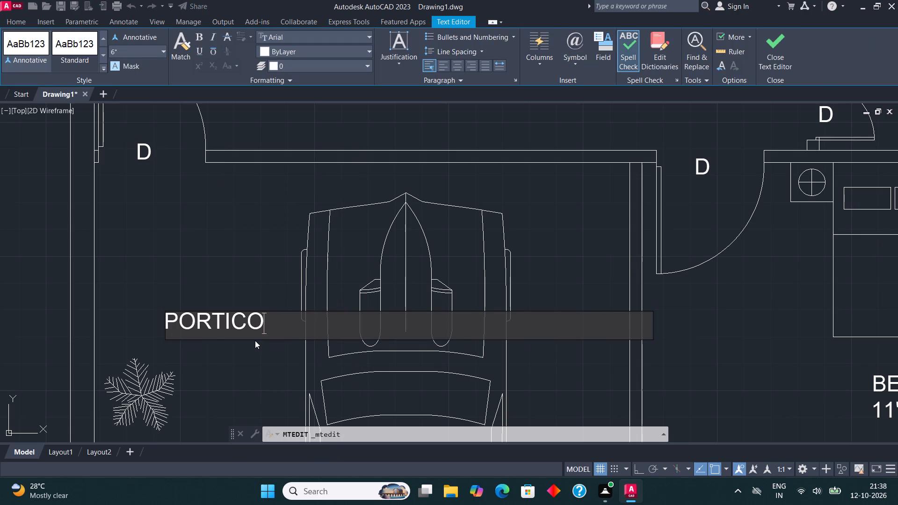
key(slash)
text(PARKING)
key(Return)
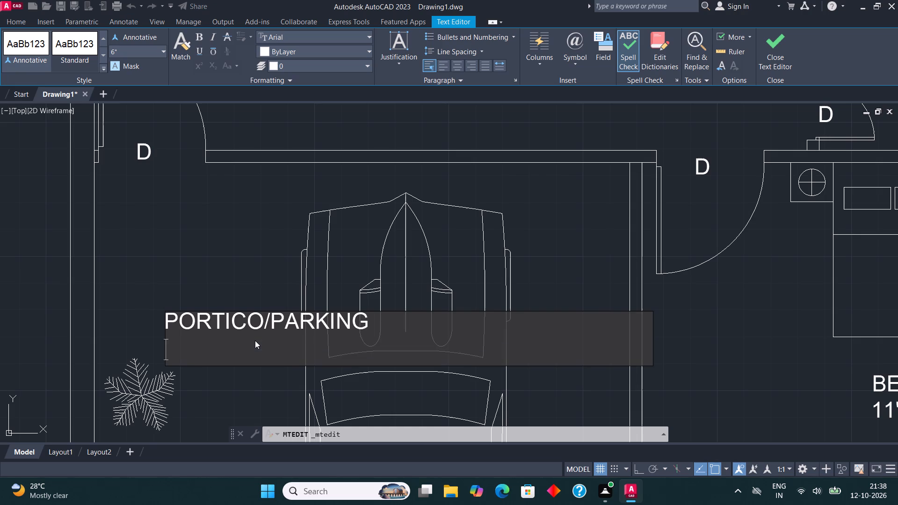
key(space)
key(space)
text(16)
key(apostrophe)
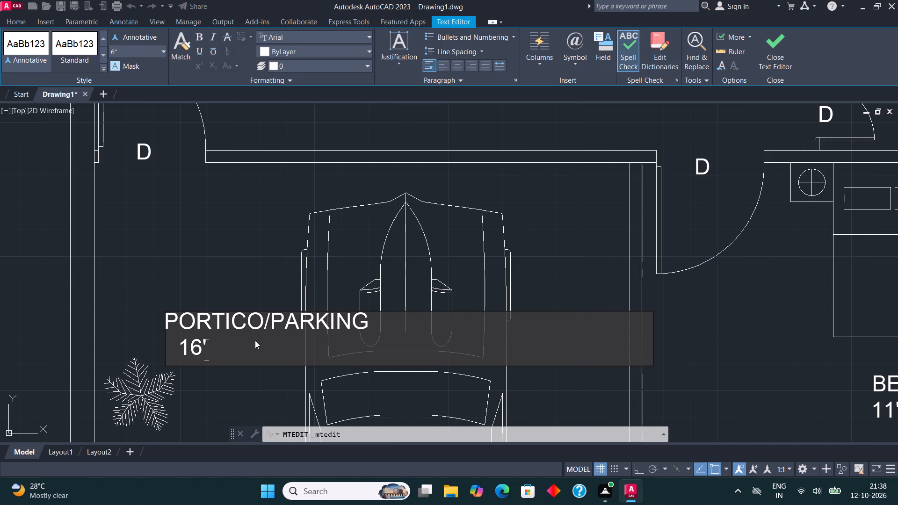
text(6"*)
text(19'9")
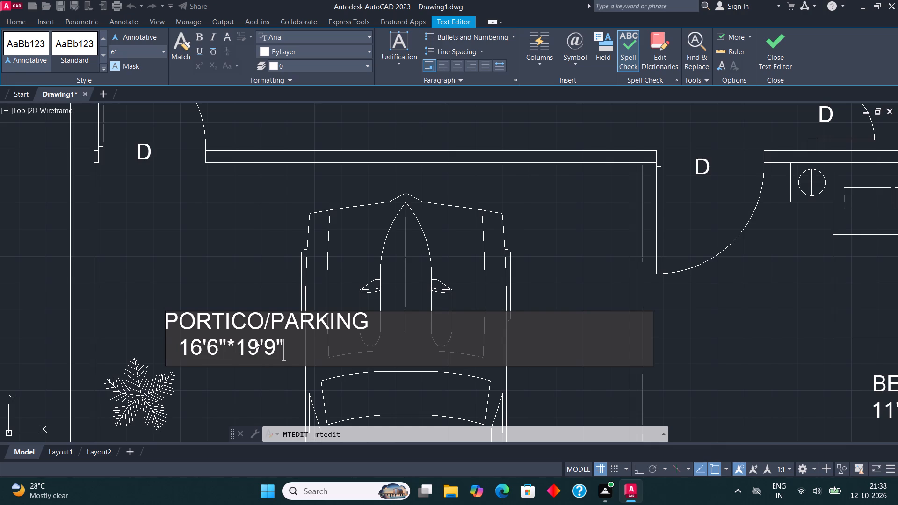
click(174, 347)
key(space)
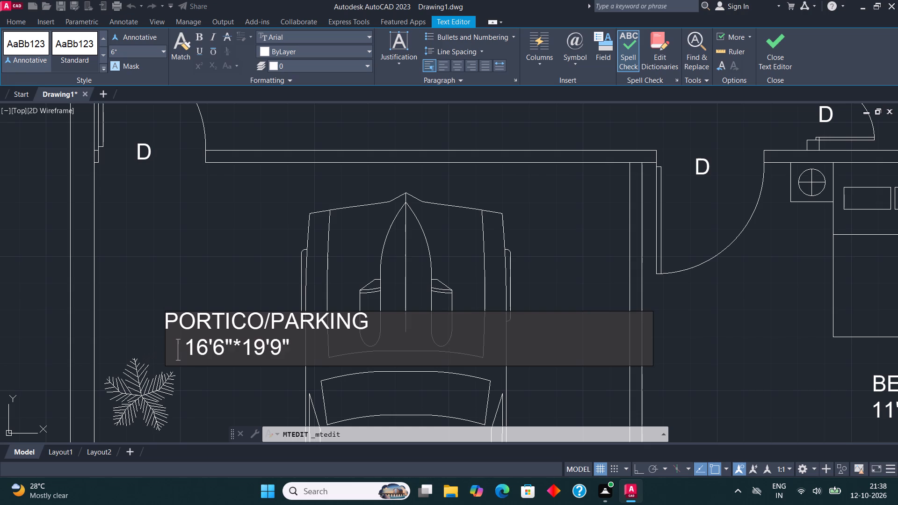
key(space)
key(space)
key(space)
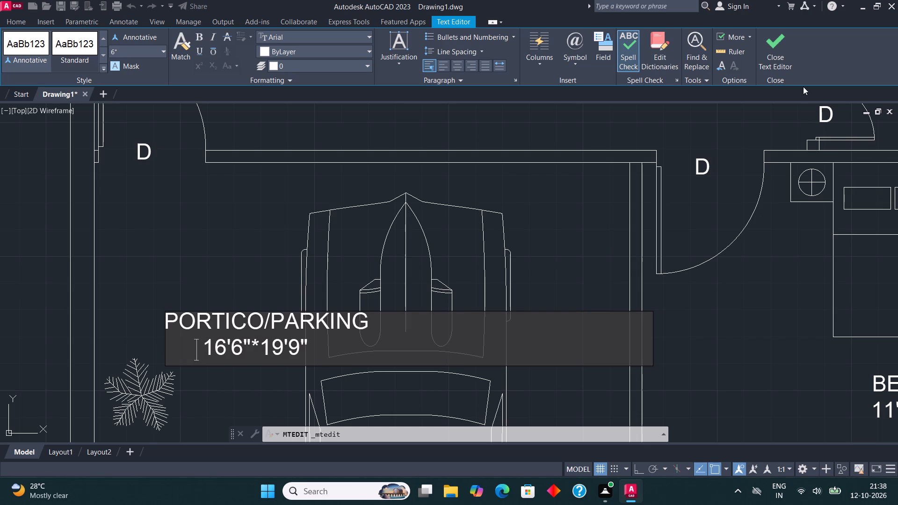
click(779, 37)
Move the PORTICO/PARKING label onto the middle of the car, between its front and rear windows.
scroll(261, 310, down, 1)
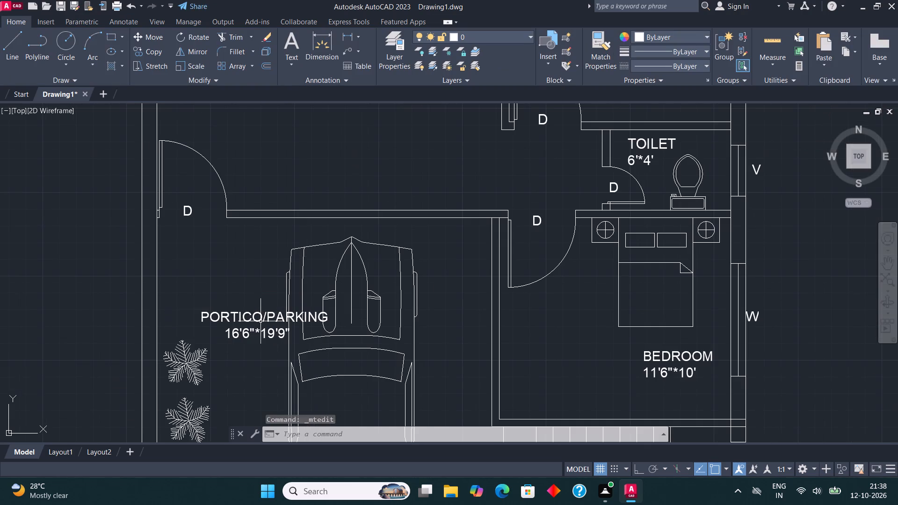
click(261, 321)
click(152, 34)
scroll(362, 186, down, 2)
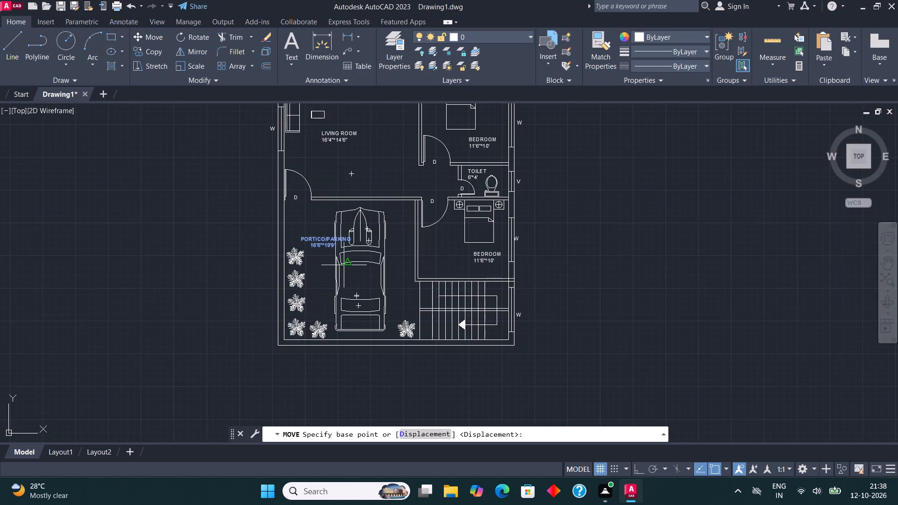
scroll(343, 266, up, 2)
click(297, 214)
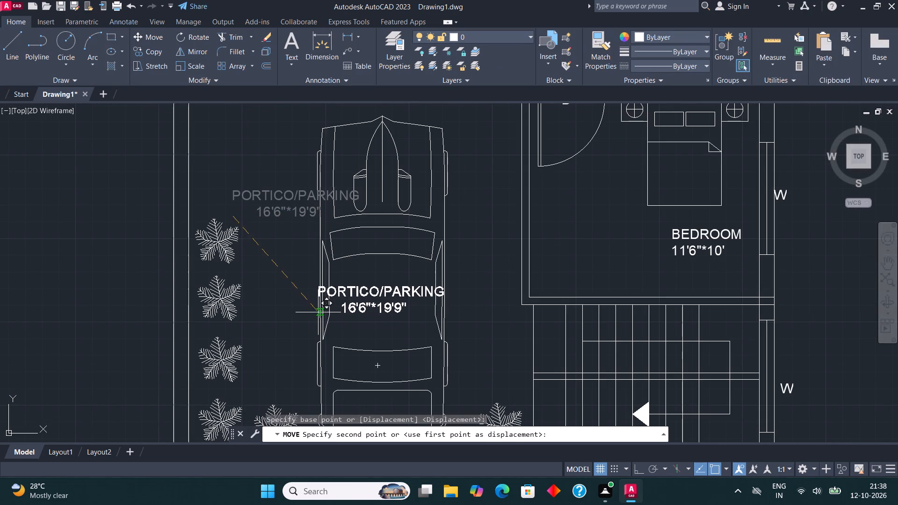
click(318, 312)
Review the labelled floor plan from the parking area up to the kitchen and upper bedroom.
scroll(238, 302, down, 2)
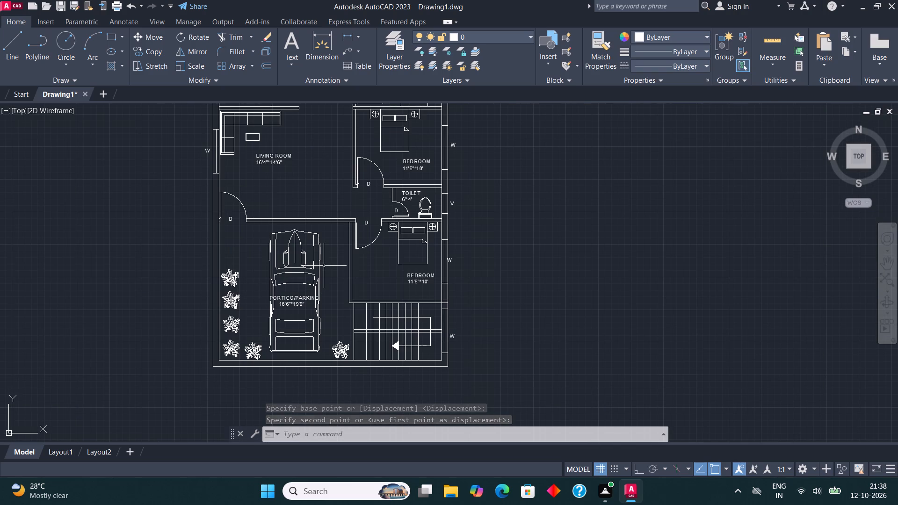
scroll(339, 303, down, 1)
scroll(397, 299, up, 1)
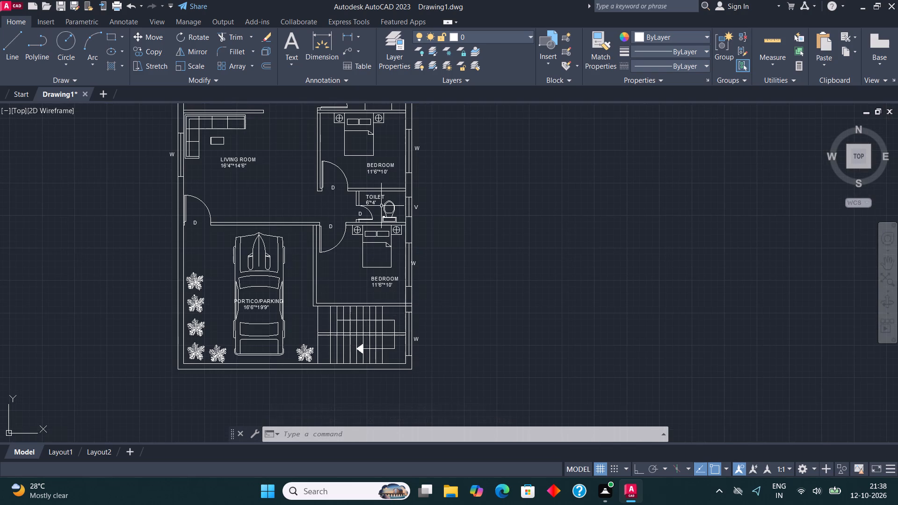
middle_drag(381, 206, 383, 216)
scroll(383, 216, up, 1)
middle_drag(380, 209, 396, 320)
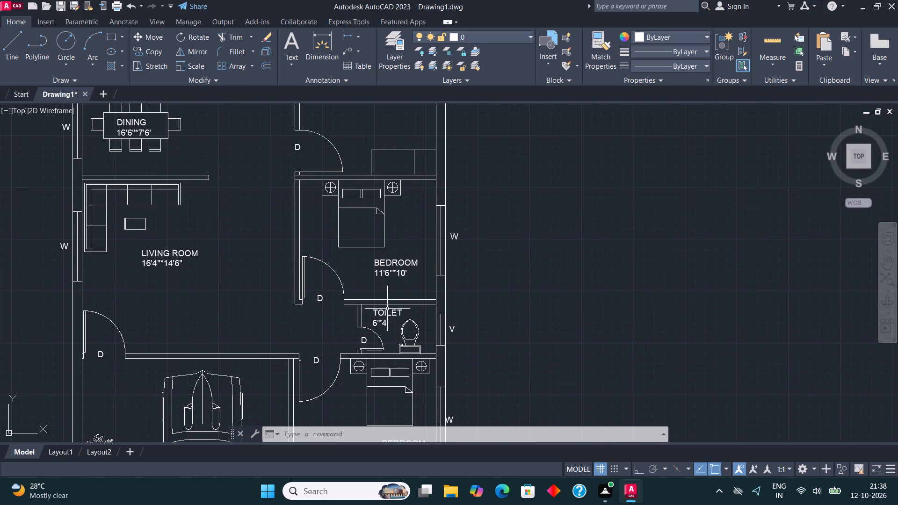
middle_drag(371, 218, 388, 353)
middle_drag(359, 240, 378, 363)
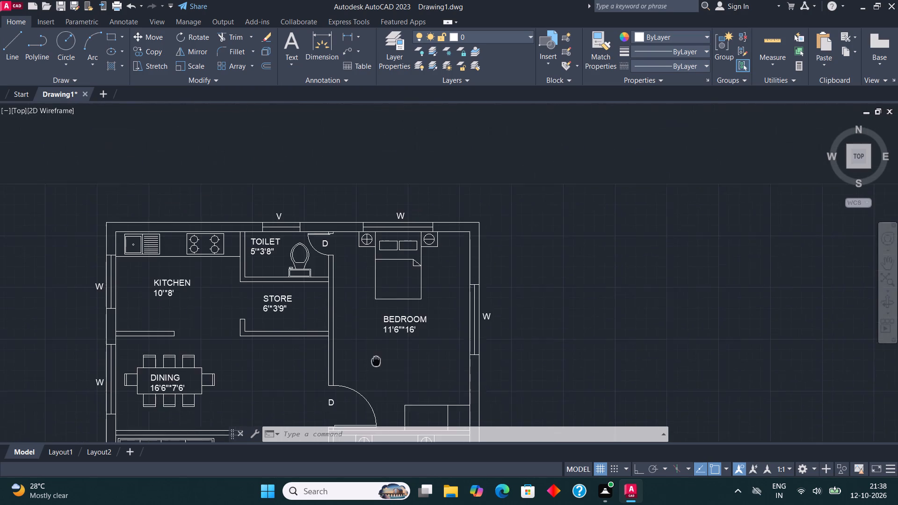
middle_drag(378, 363, 381, 375)
scroll(391, 230, down, 3)
scroll(437, 319, up, 2)
Delete the stray tree lying outside the floor plan.
scroll(511, 334, down, 2)
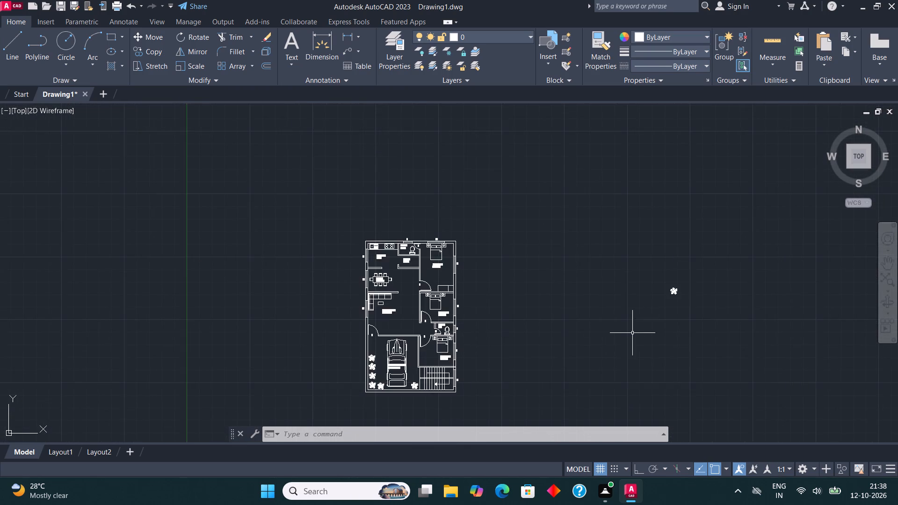
scroll(697, 324, up, 2)
drag(690, 317, 678, 293)
click(547, 157)
scroll(509, 245, down, 2)
key(Delete)
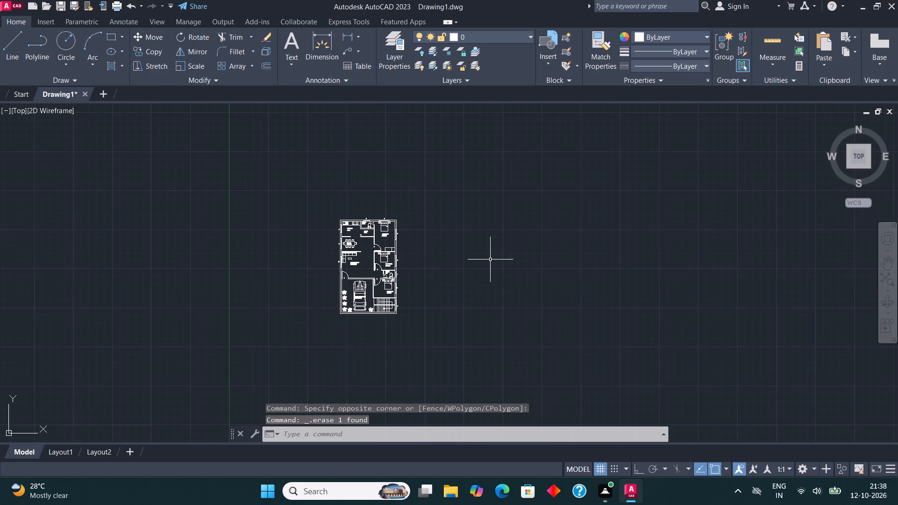
Create a new layer named WALL and set its colour to index 140.
scroll(490, 260, down, 1)
middle_drag(470, 259, 483, 254)
scroll(481, 264, up, 1)
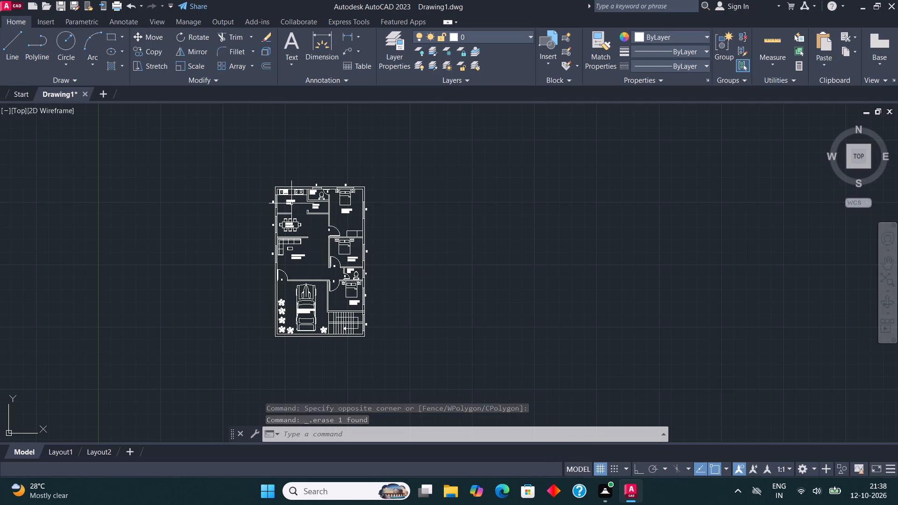
scroll(290, 203, up, 2)
middle_drag(290, 203, 290, 284)
scroll(285, 258, up, 2)
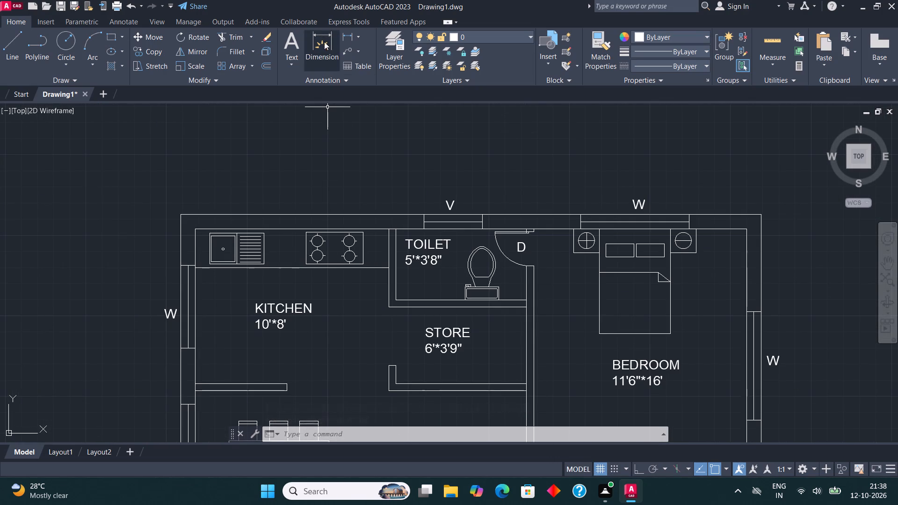
click(383, 48)
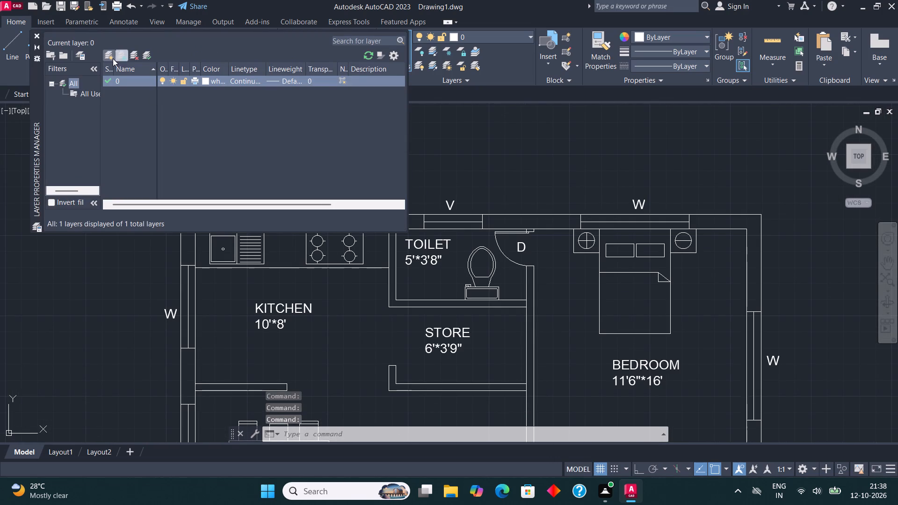
click(111, 57)
text(WA)
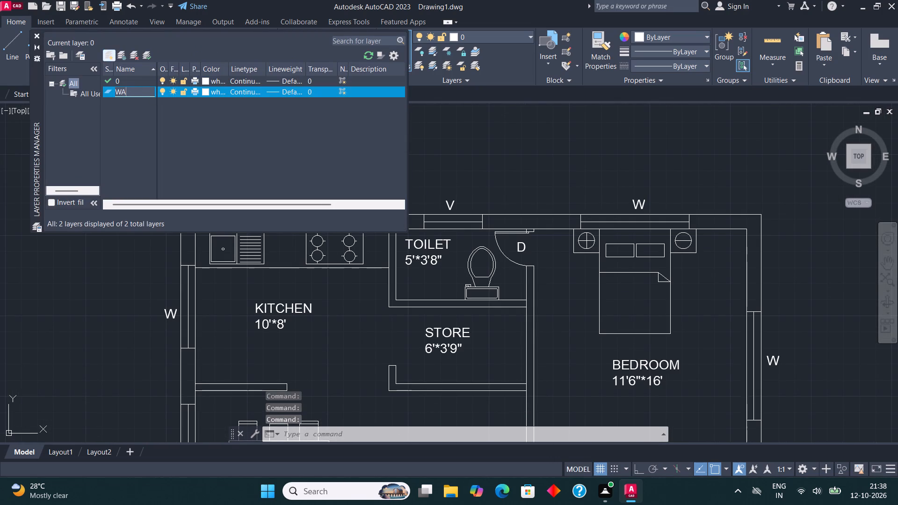
text(LL)
click(206, 90)
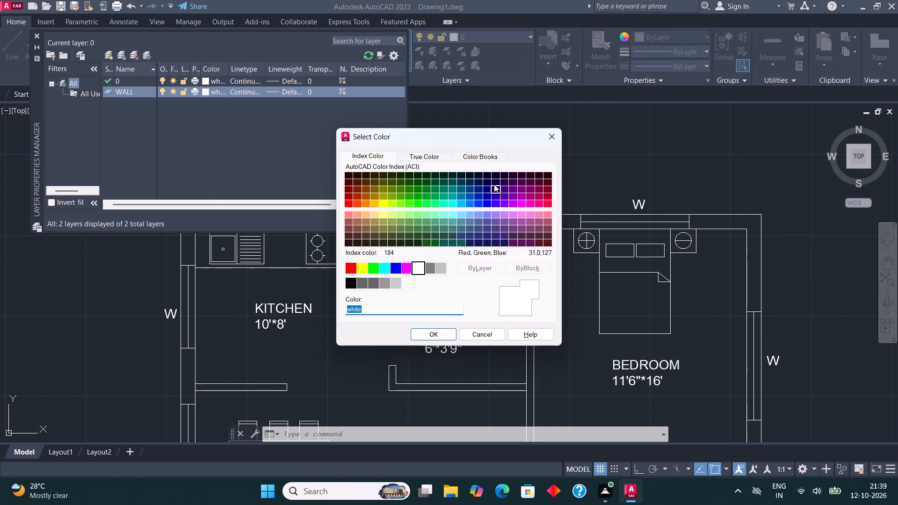
click(461, 202)
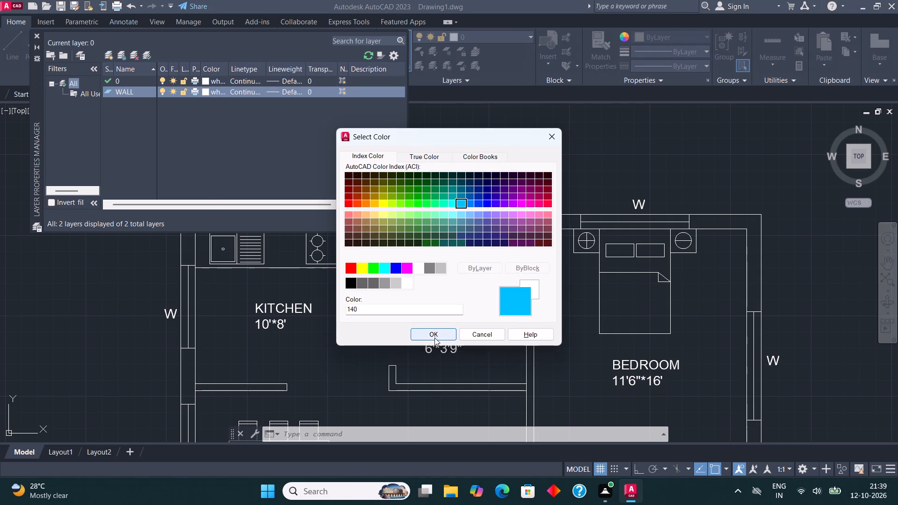
click(435, 338)
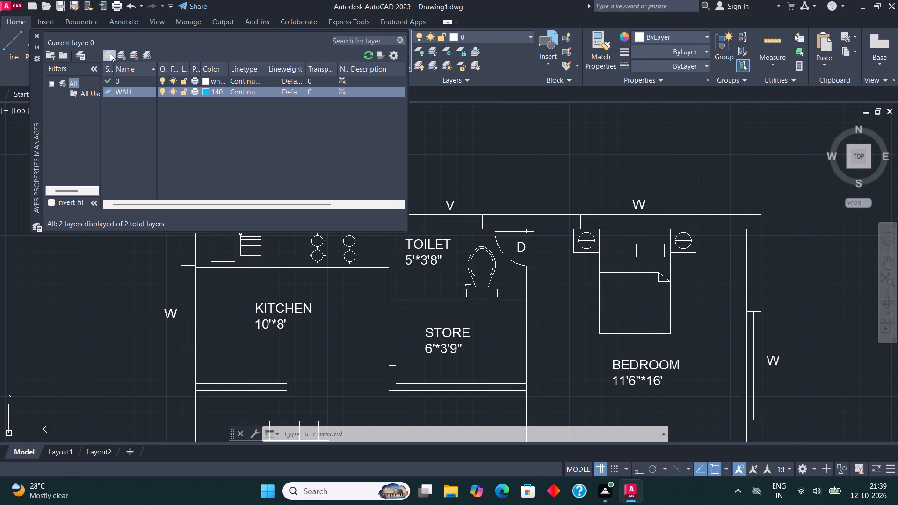
Create a new layer named WIND and set its colour to index 212.
click(110, 53)
text(WIND)
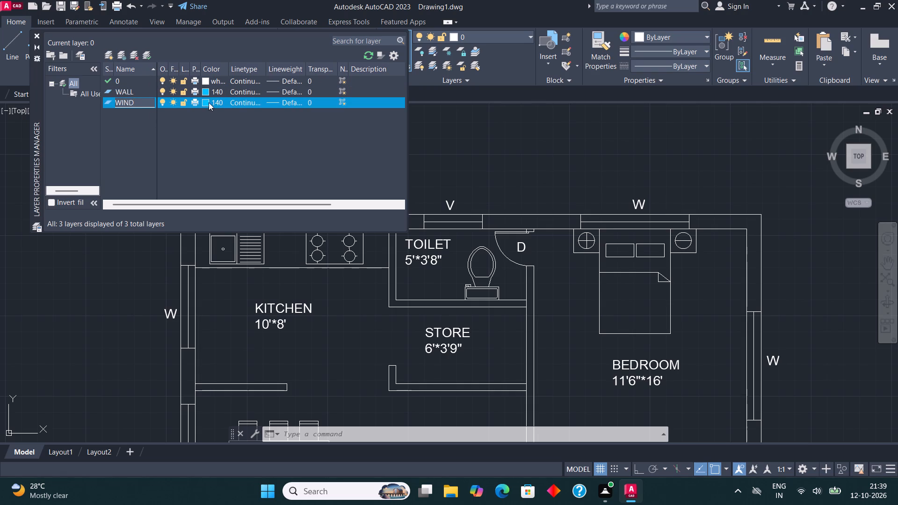
click(204, 101)
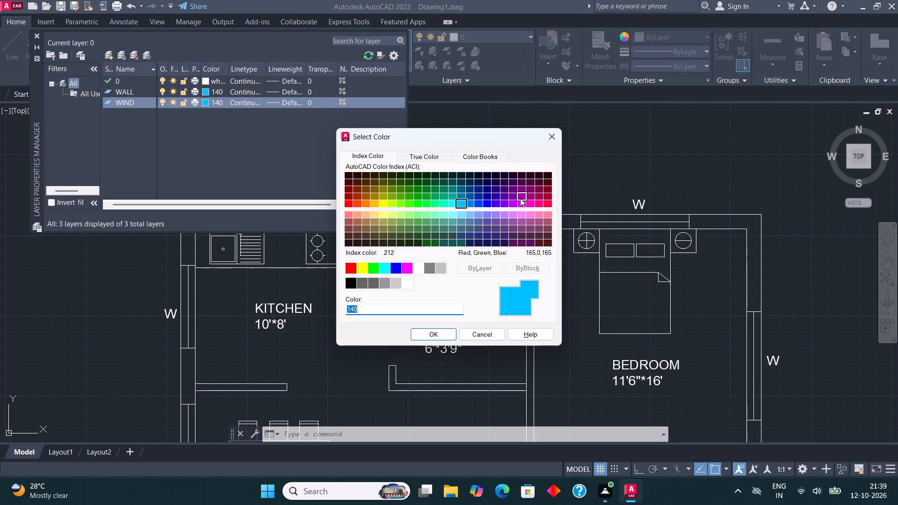
click(521, 198)
click(424, 336)
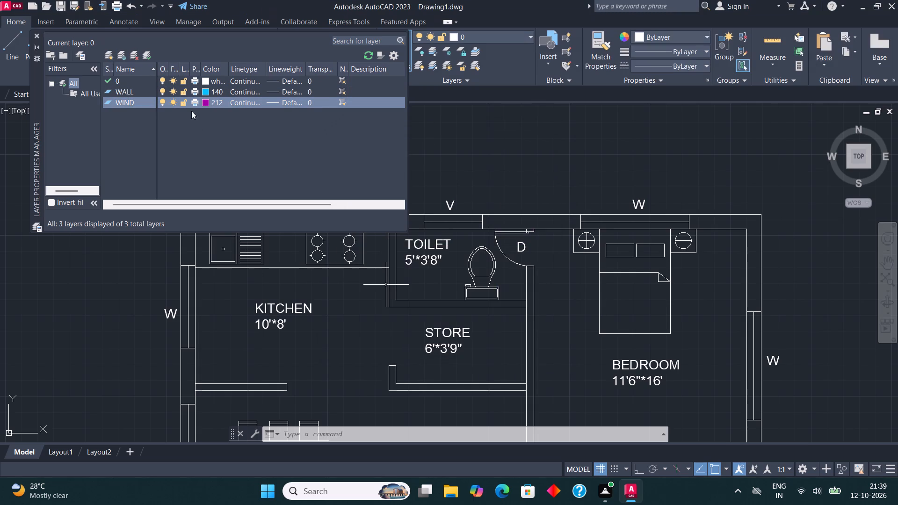
Create a new layer named DOOR and set its colour to index 52.
click(112, 52)
text(DOOR)
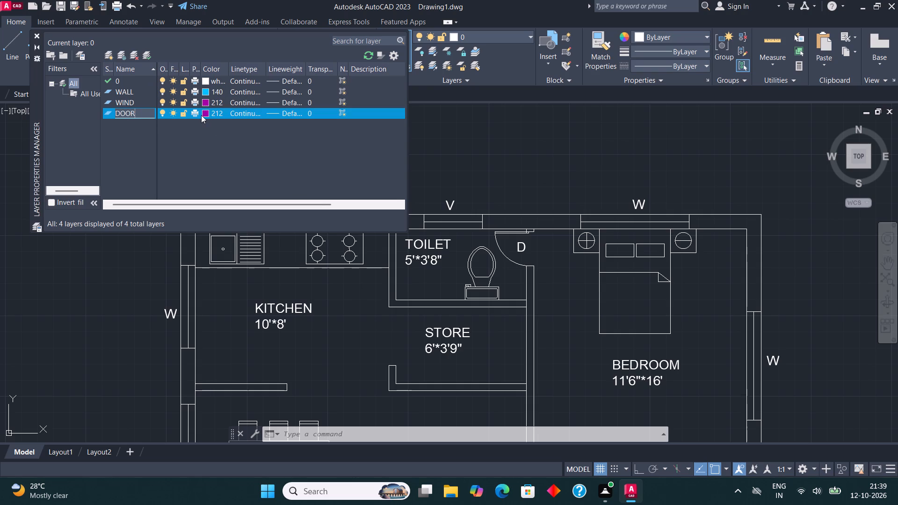
click(204, 115)
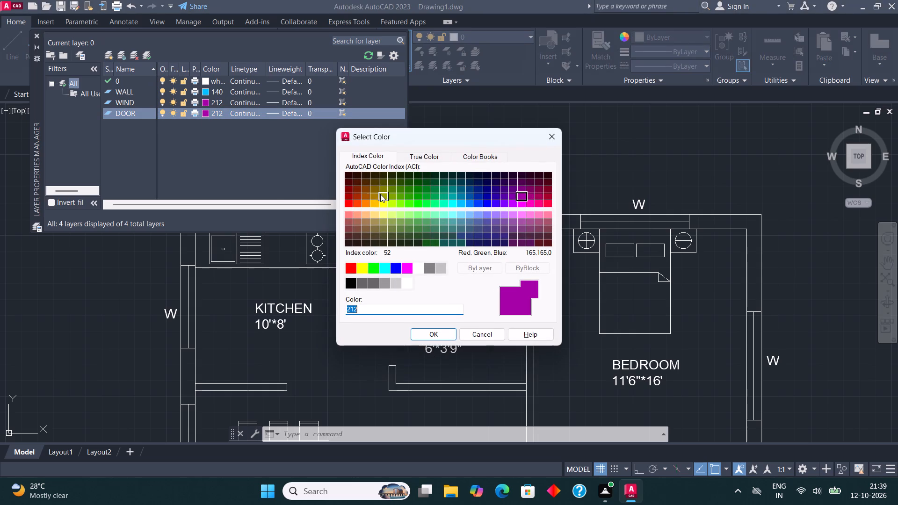
click(382, 194)
click(435, 334)
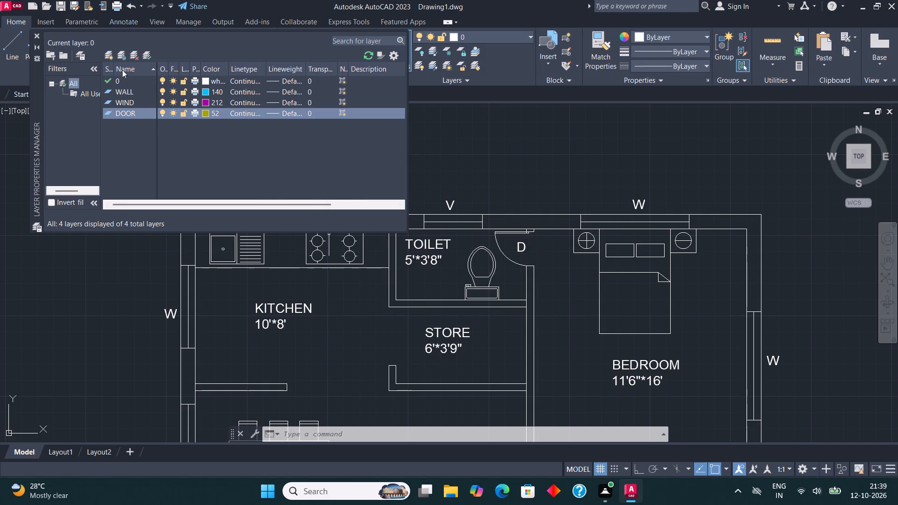
Create a new layer named FUR and set its colour to index 30.
click(108, 53)
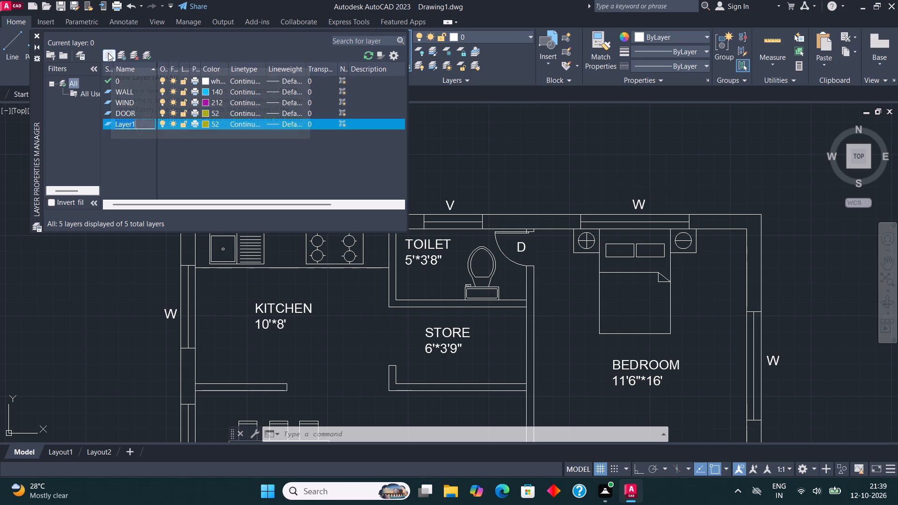
text(FUR)
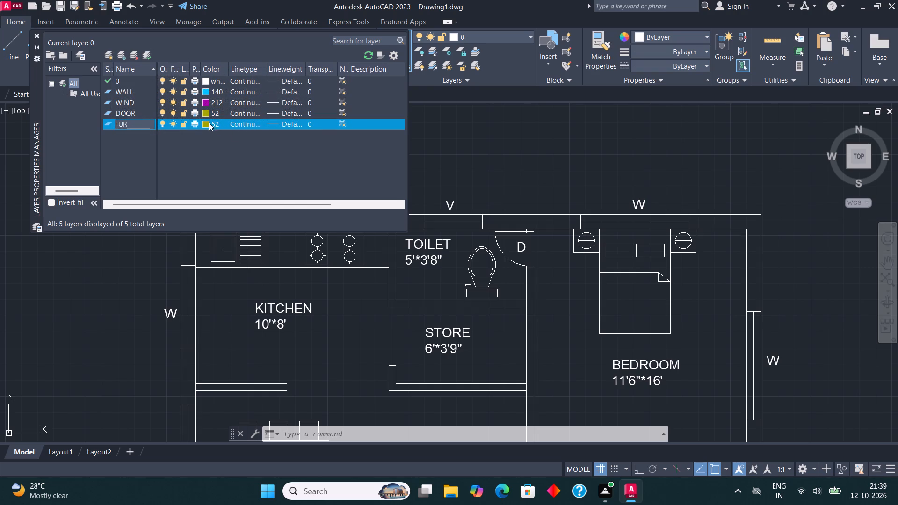
click(207, 125)
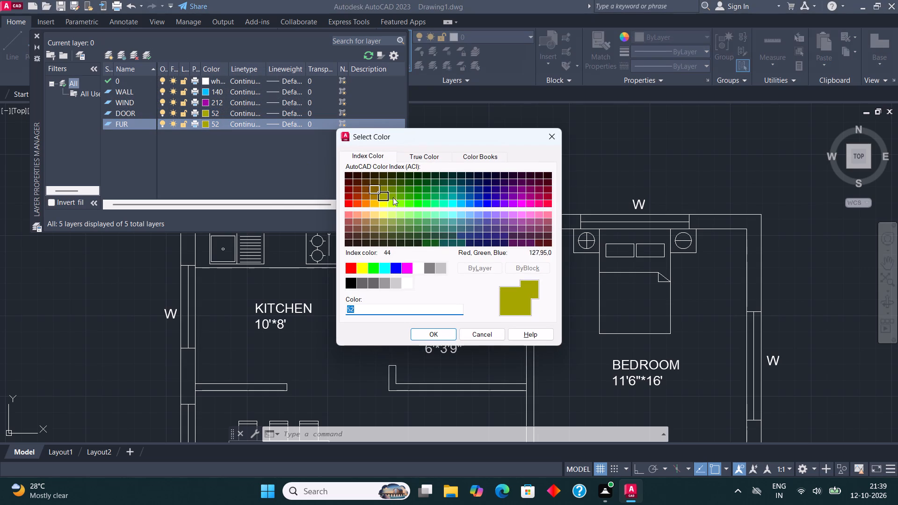
click(364, 206)
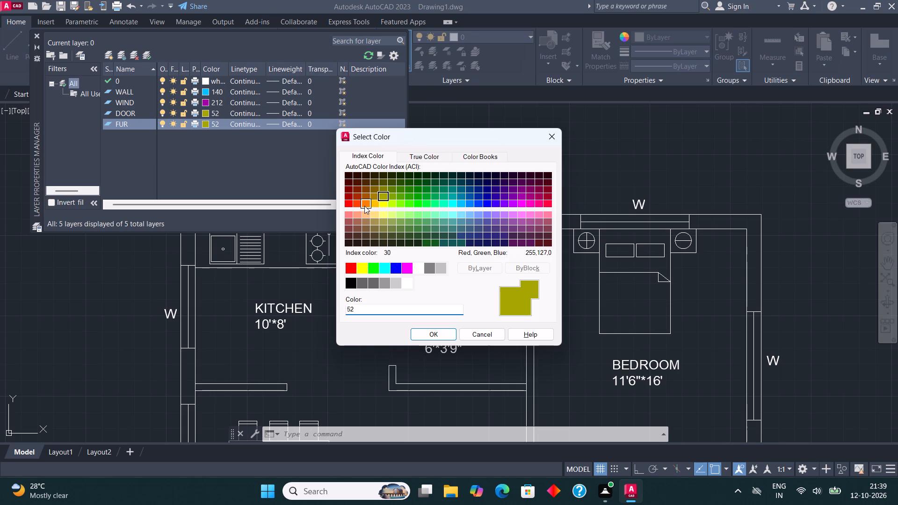
click(428, 334)
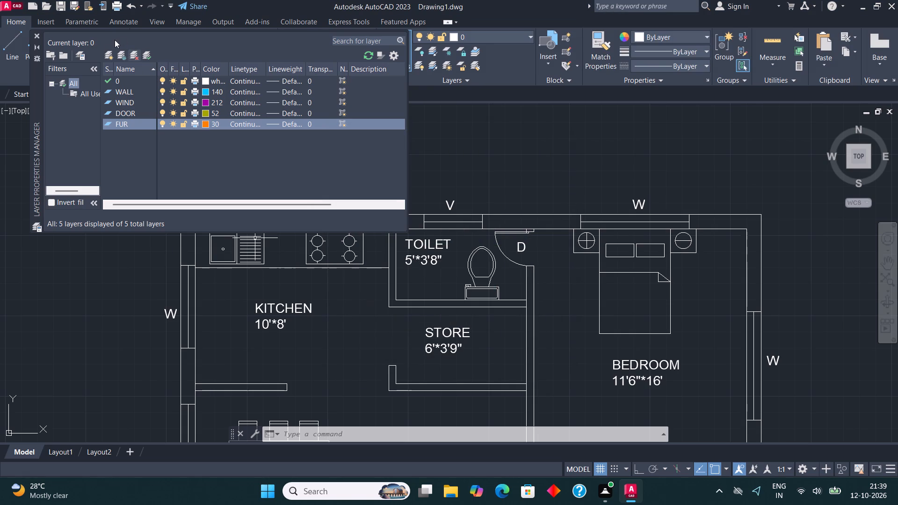
Create a new layer named TEXT, set its colour to index 141, and close the layer manager.
click(104, 60)
text(TEXT)
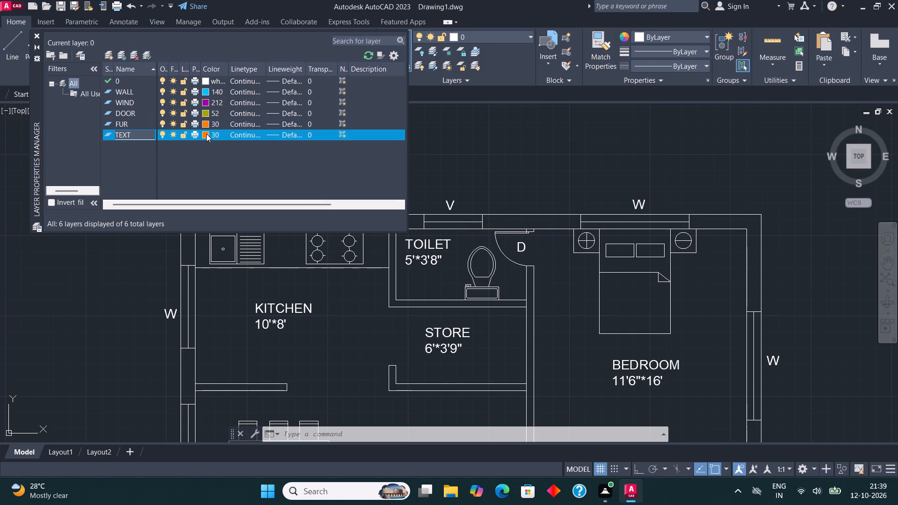
click(206, 134)
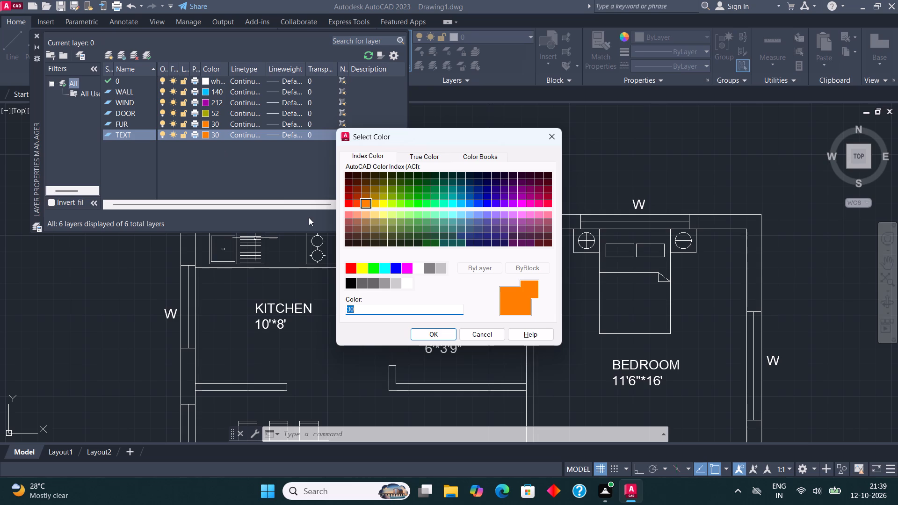
click(452, 211)
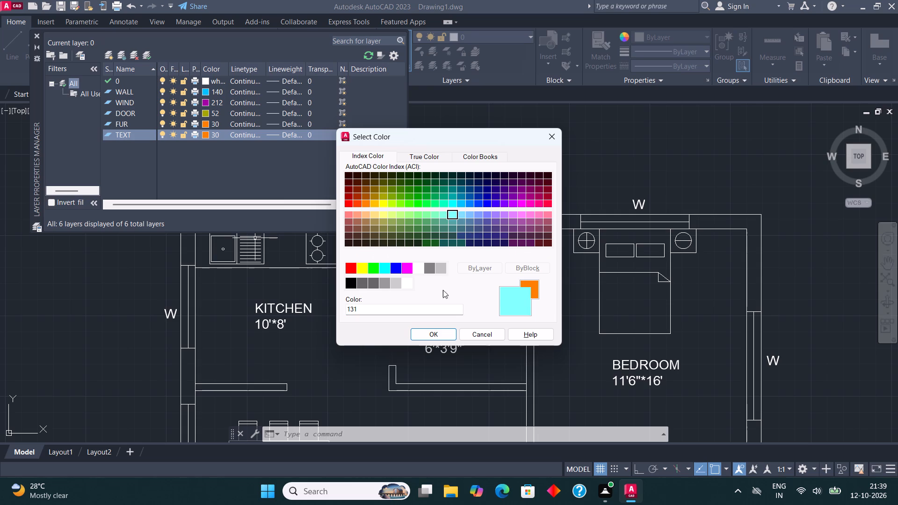
click(461, 213)
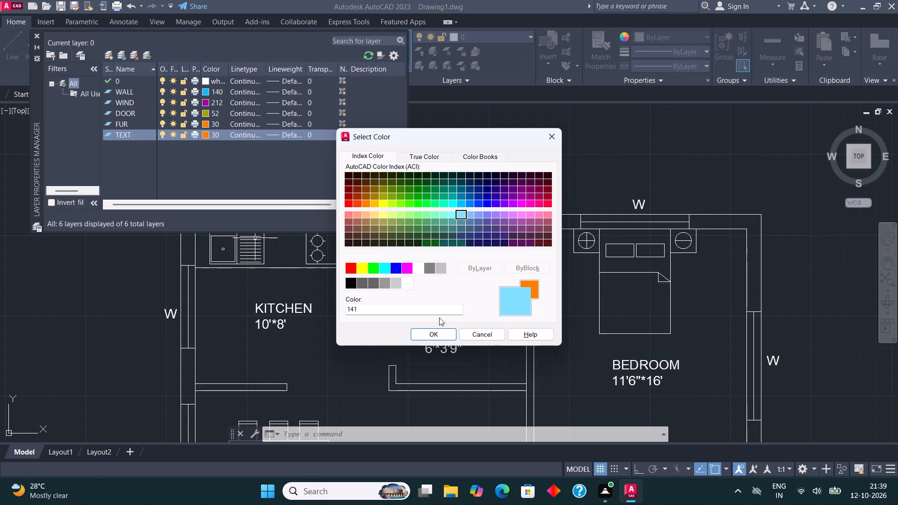
click(431, 334)
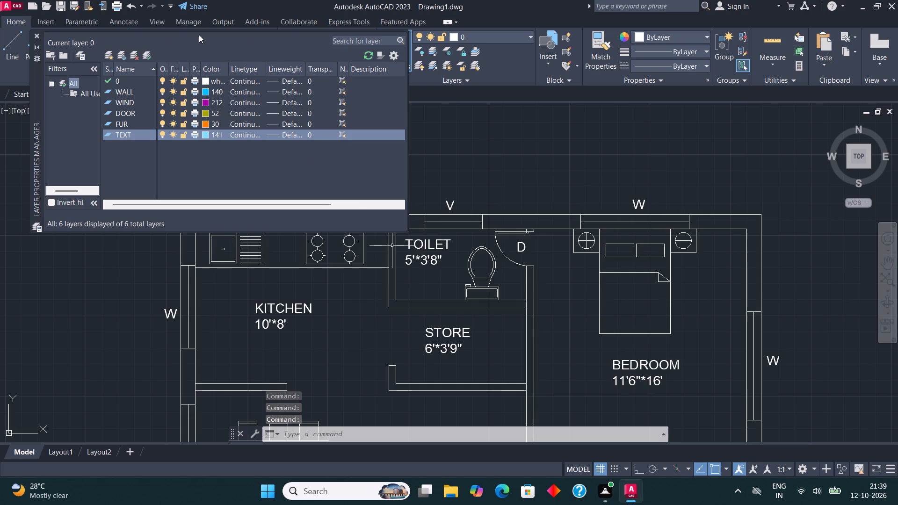
click(32, 33)
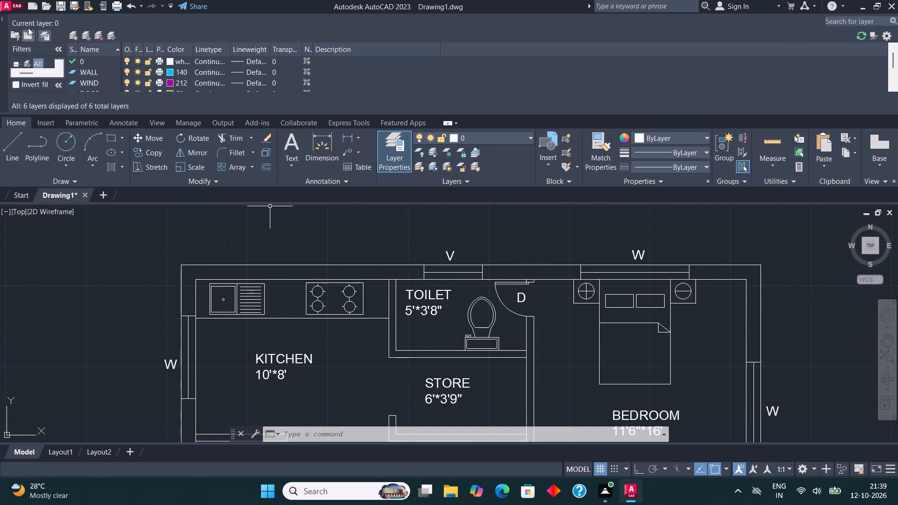
drag(352, 23, 348, 54)
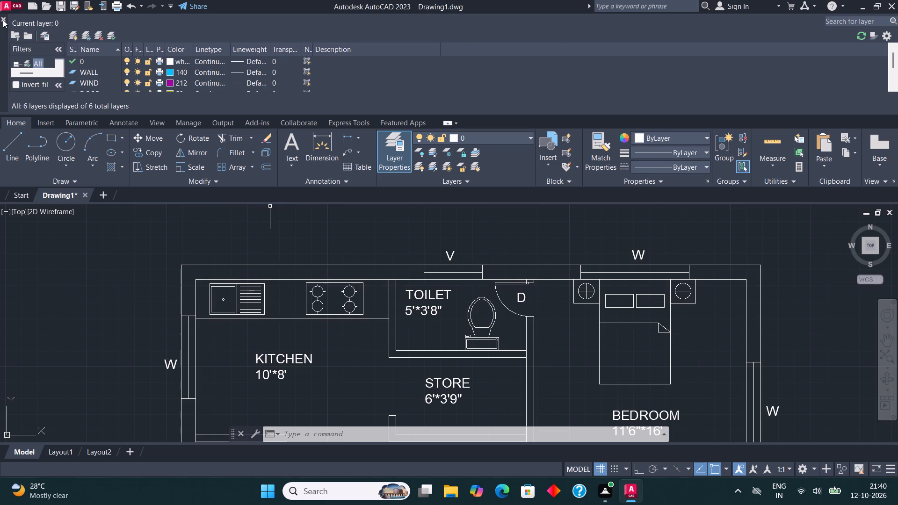
click(3, 20)
Move the ventilator in the outer wall above the toilet beside the kitchen onto the WIND layer.
scroll(305, 280, up, 1)
middle_drag(303, 279, 253, 300)
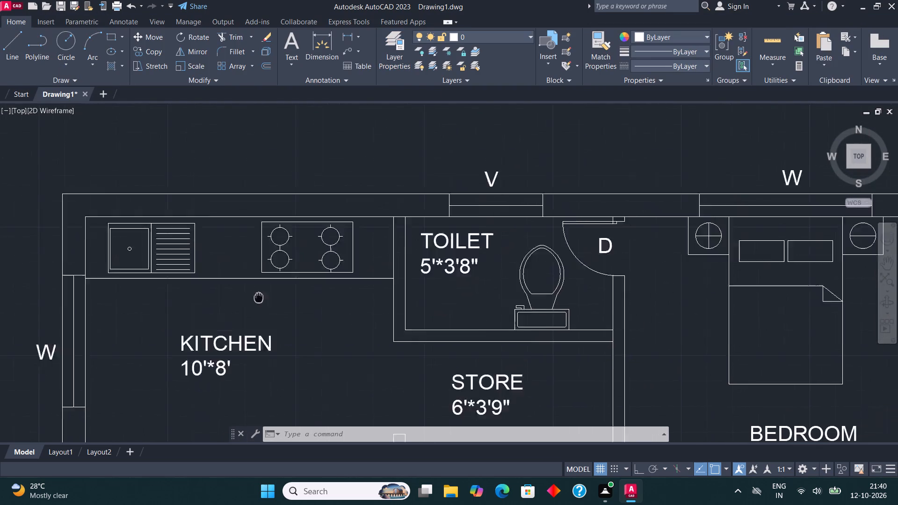
middle_drag(253, 300, 200, 325)
scroll(386, 253, up, 2)
click(381, 255)
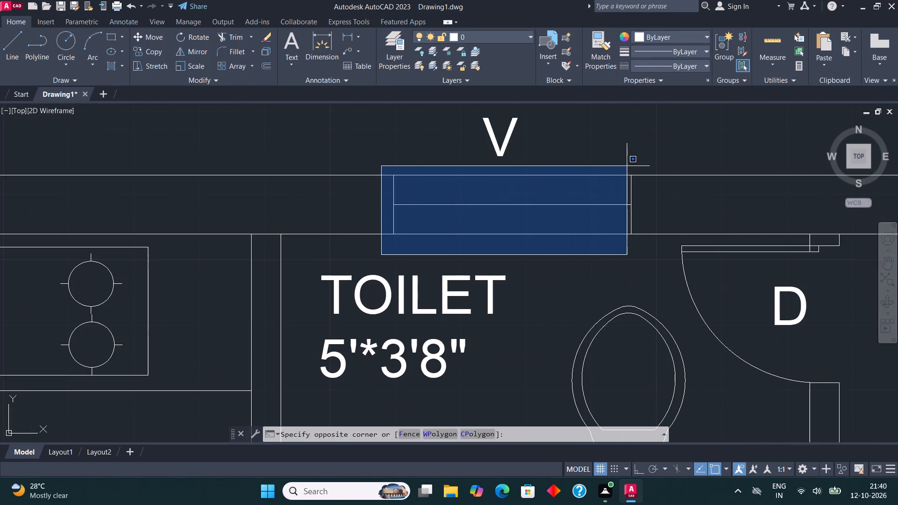
click(636, 168)
click(467, 29)
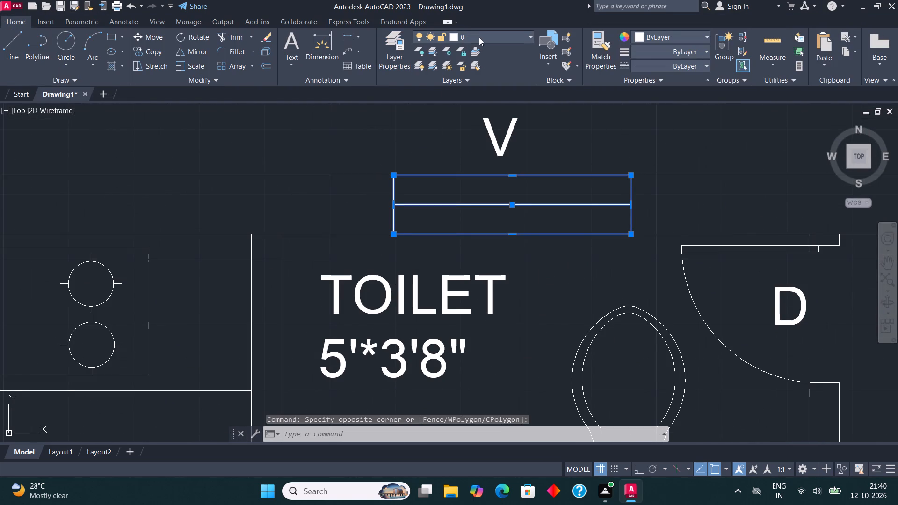
click(479, 37)
click(479, 121)
Assign the window behind the bed in the 11'6"*16' bedroom to the WIND layer.
scroll(251, 275, down, 3)
scroll(441, 274, up, 2)
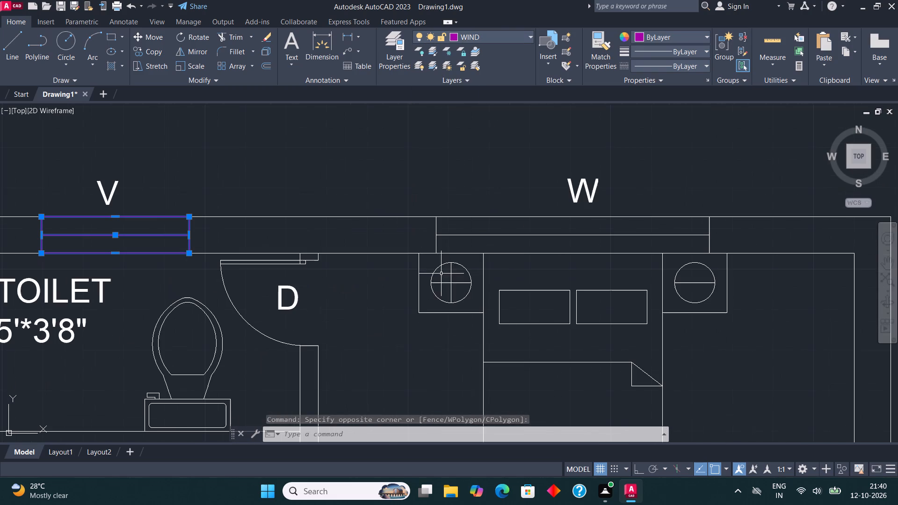
click(404, 265)
click(713, 212)
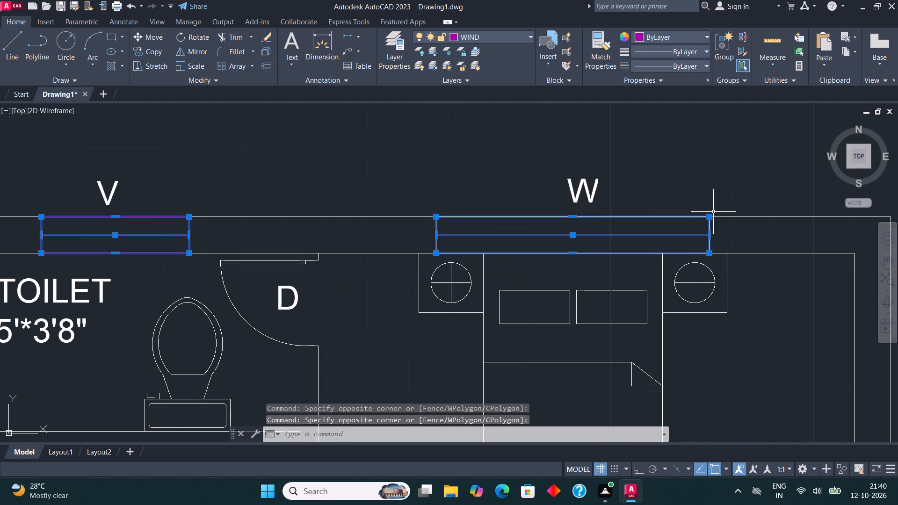
click(500, 38)
click(492, 123)
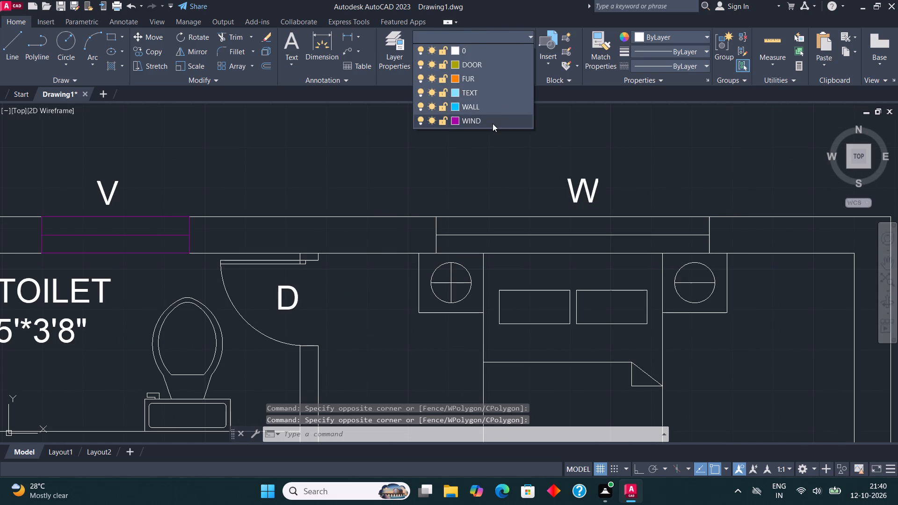
scroll(421, 135, down, 2)
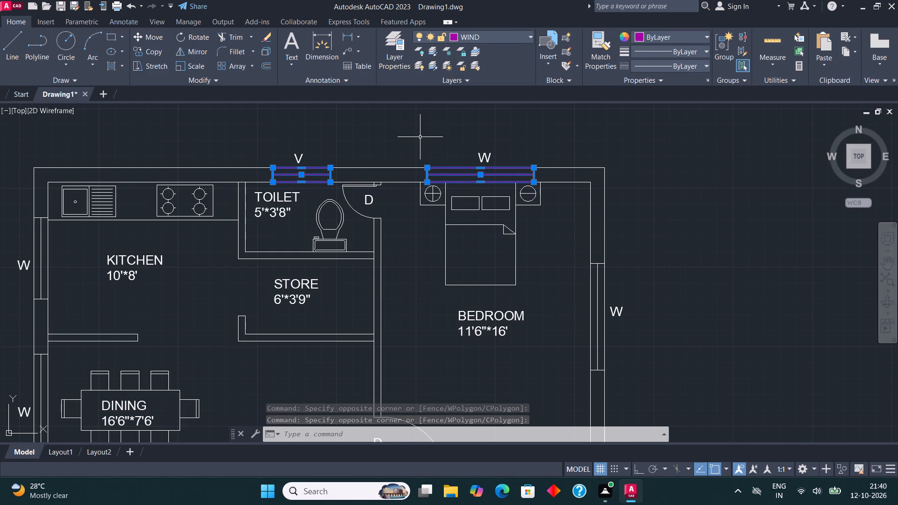
key(Escape)
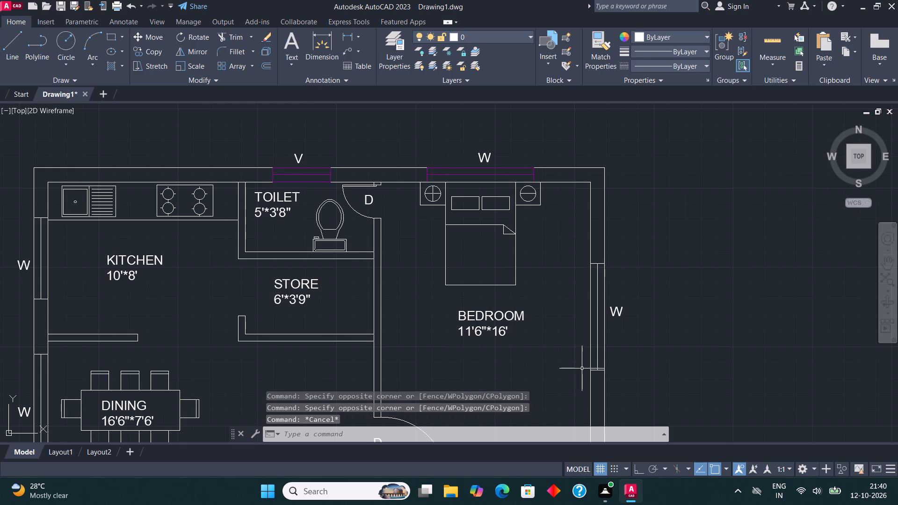
Assign the side-wall window of the 11'6"*16' bedroom to the WIND layer.
scroll(584, 376, up, 2)
click(579, 379)
scroll(590, 346, down, 1)
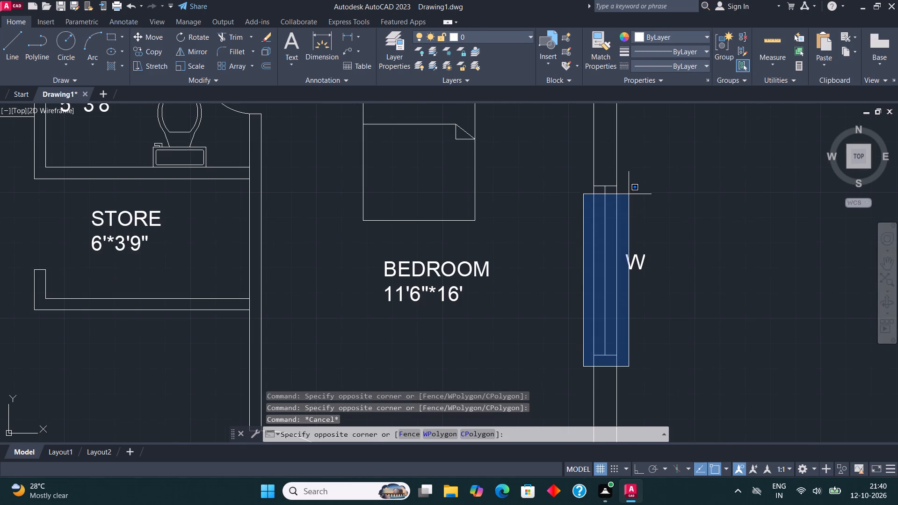
click(622, 180)
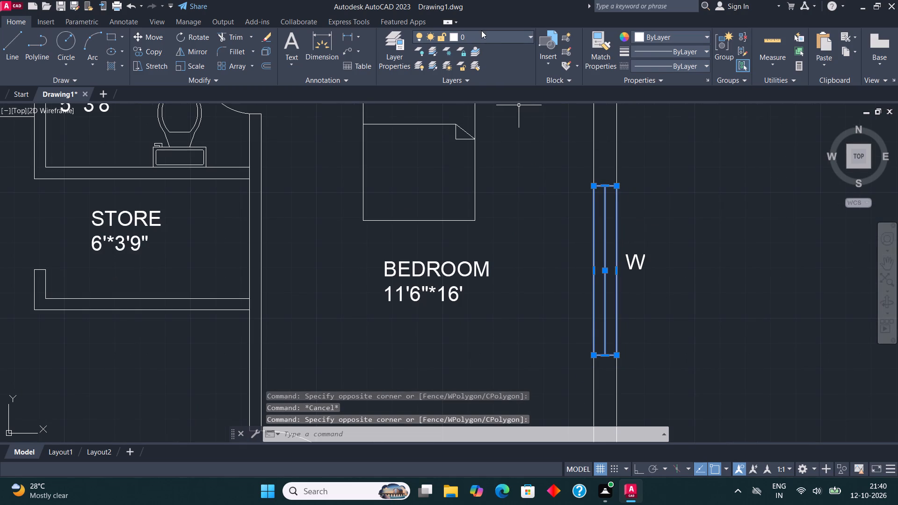
click(501, 34)
click(492, 121)
scroll(494, 164, down, 2)
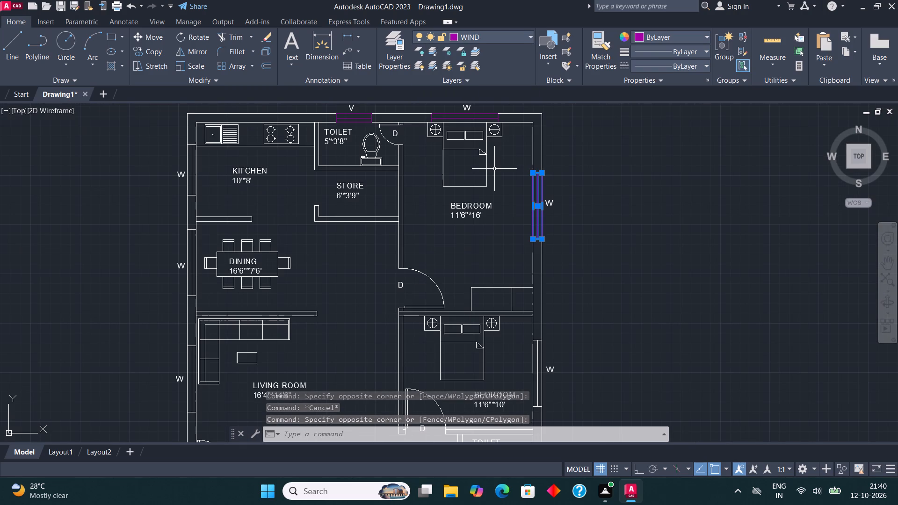
key(Escape)
Assign the kitchen window in the outer side wall to the WIND layer.
middle_drag(156, 157, 189, 175)
scroll(192, 175, up, 2)
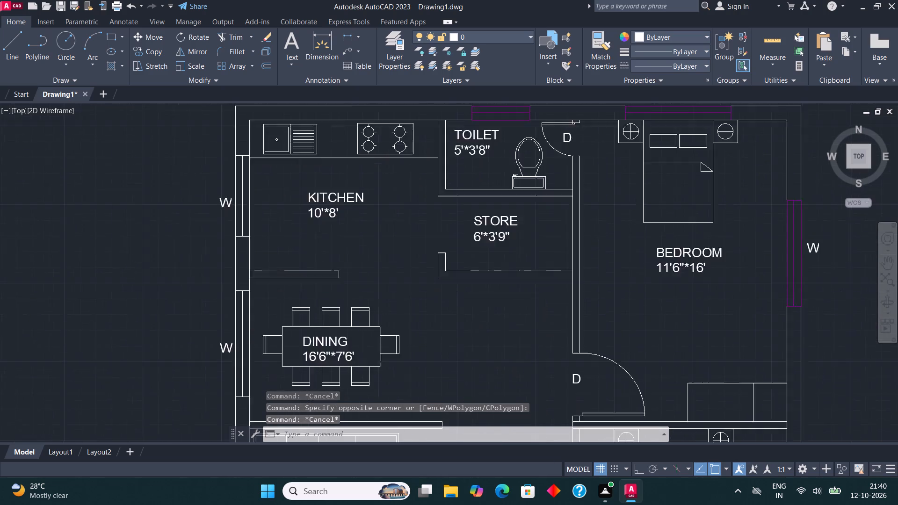
scroll(192, 175, up, 1)
click(288, 343)
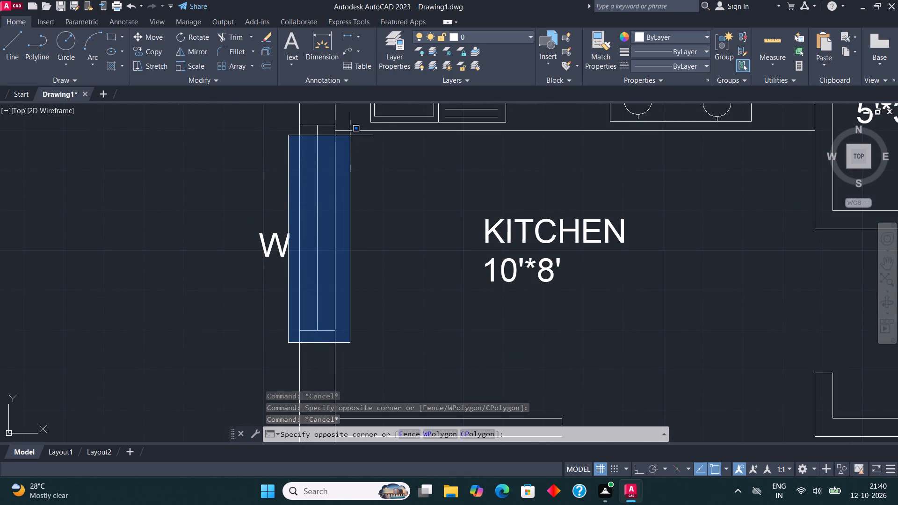
click(349, 123)
click(478, 39)
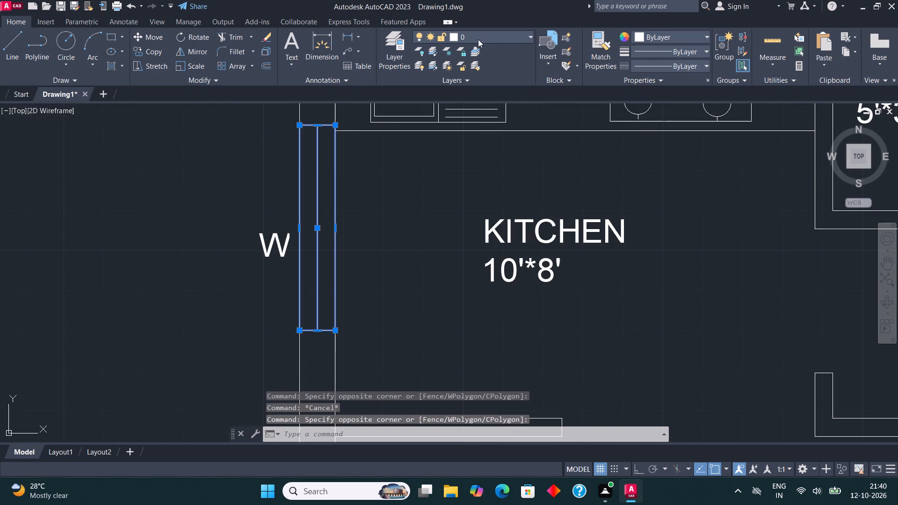
click(482, 119)
Assign the dining area window in the outer side wall to the WIND layer.
scroll(428, 144, down, 3)
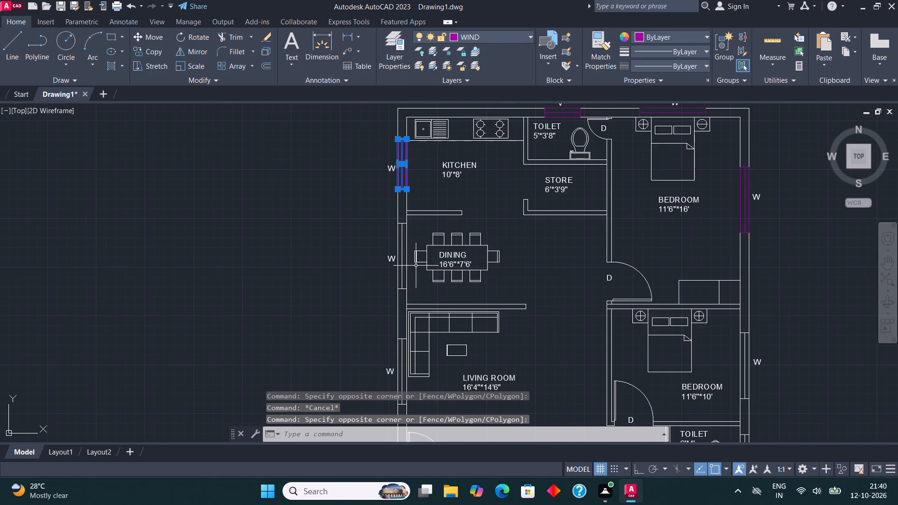
scroll(416, 266, up, 2)
click(362, 337)
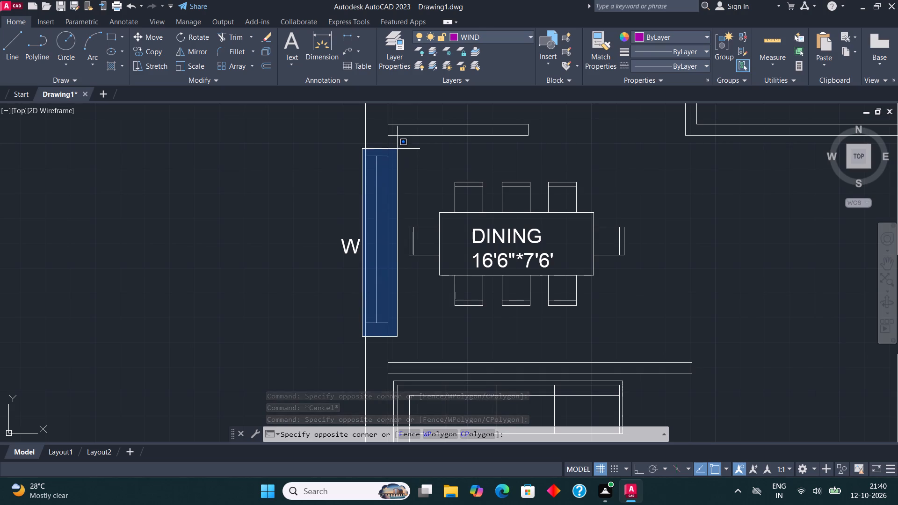
click(398, 149)
click(500, 33)
click(498, 124)
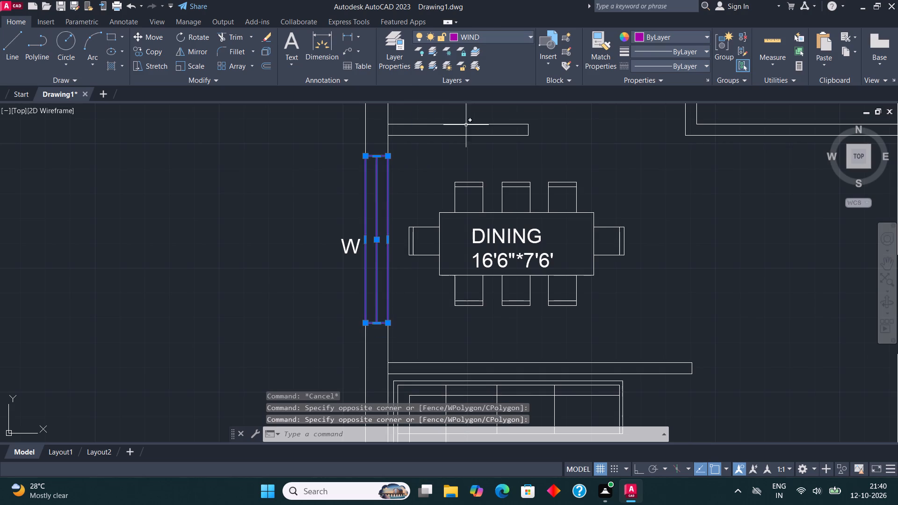
Assign the living room window in the outer side wall to the WIND layer.
scroll(393, 136, down, 3)
scroll(381, 232, up, 3)
click(394, 320)
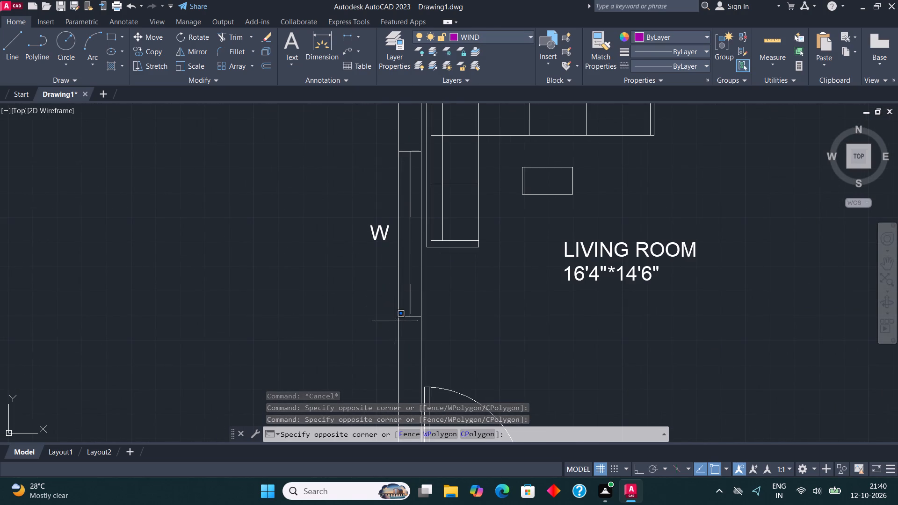
click(424, 144)
click(478, 36)
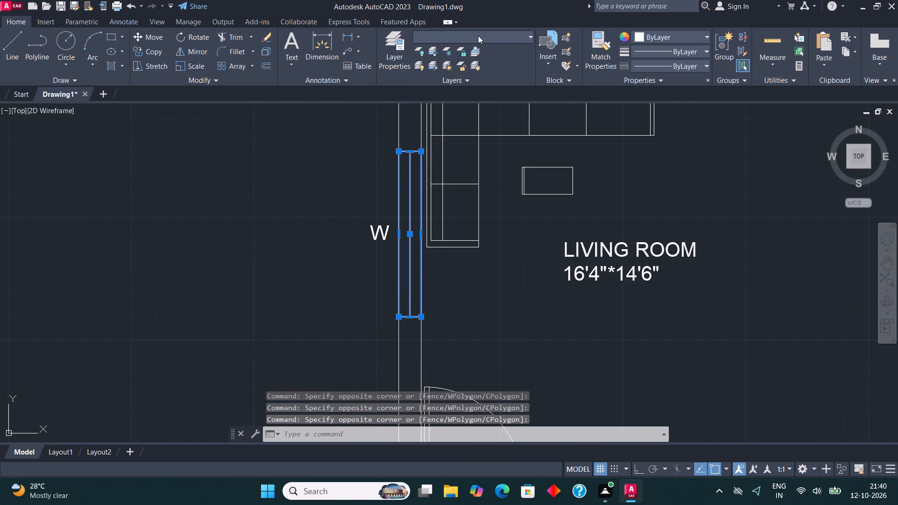
click(481, 121)
scroll(391, 149, down, 3)
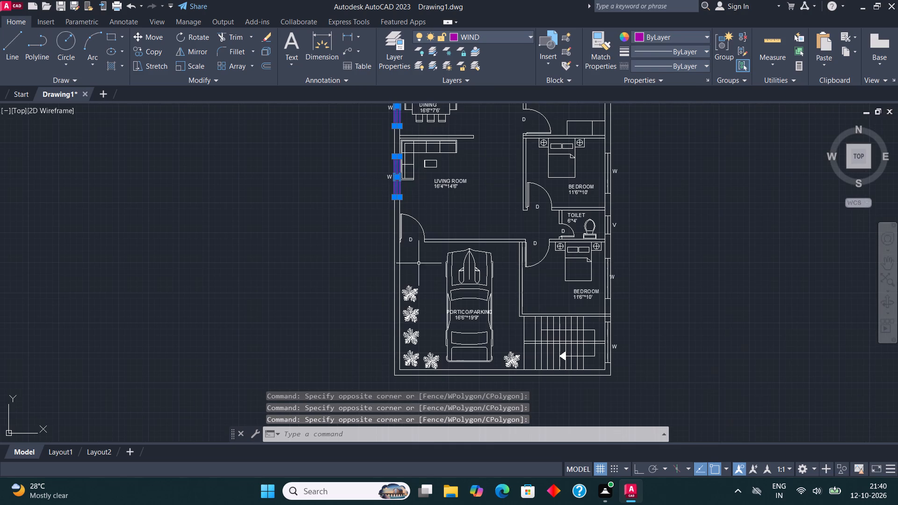
Assign the staircase window in the outer side wall to the WIND layer.
key(Escape)
middle_drag(649, 323, 608, 322)
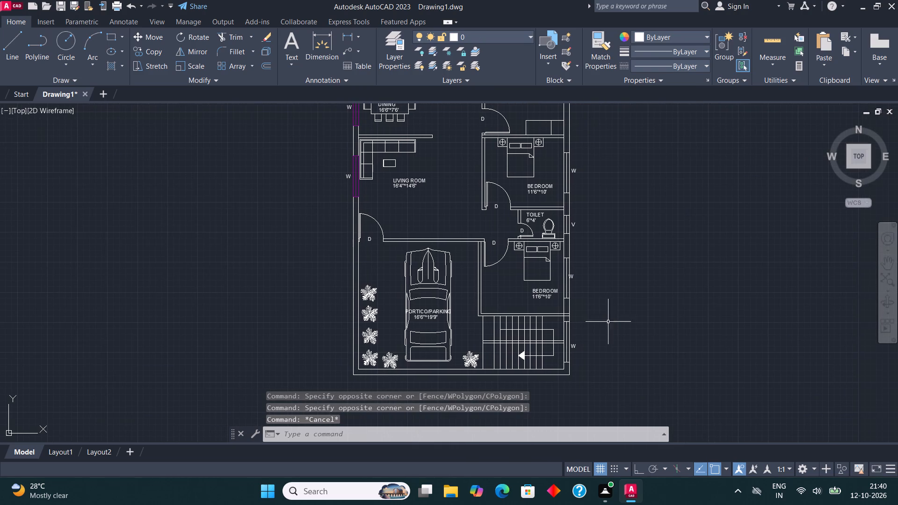
scroll(566, 369, up, 3)
click(545, 346)
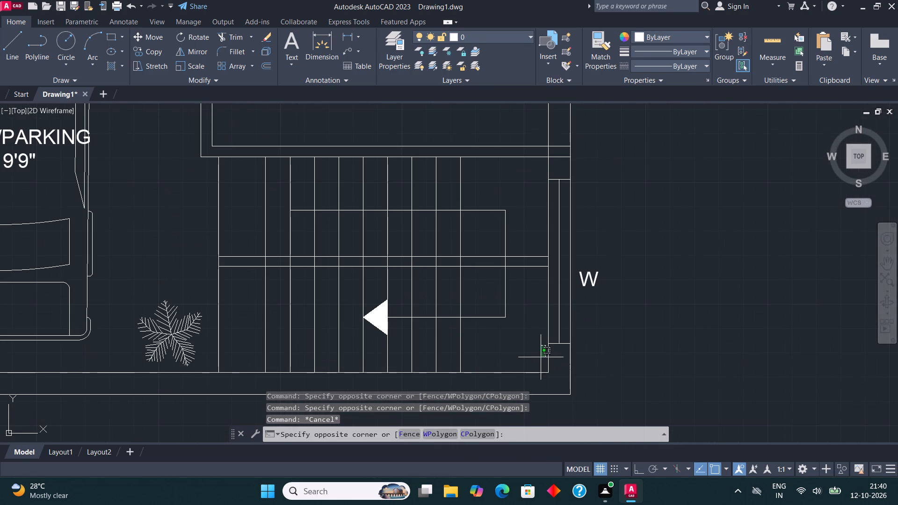
click(574, 176)
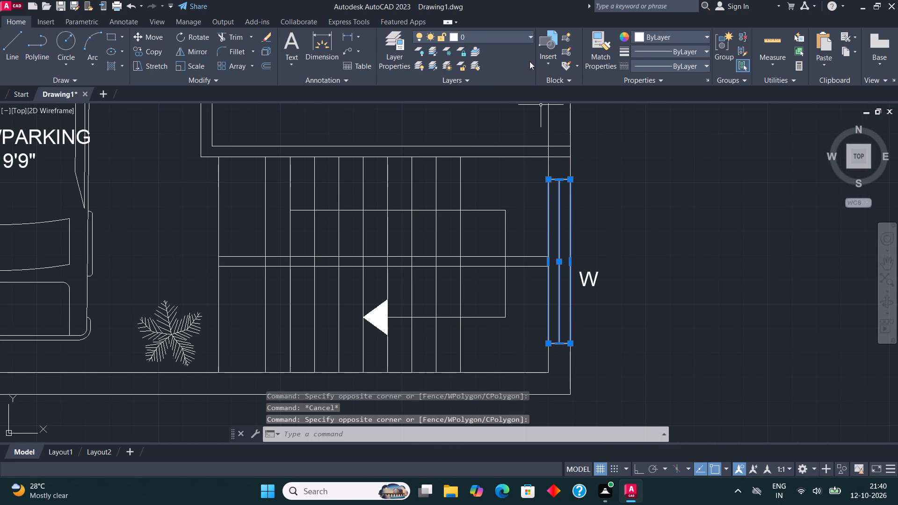
click(513, 43)
click(502, 127)
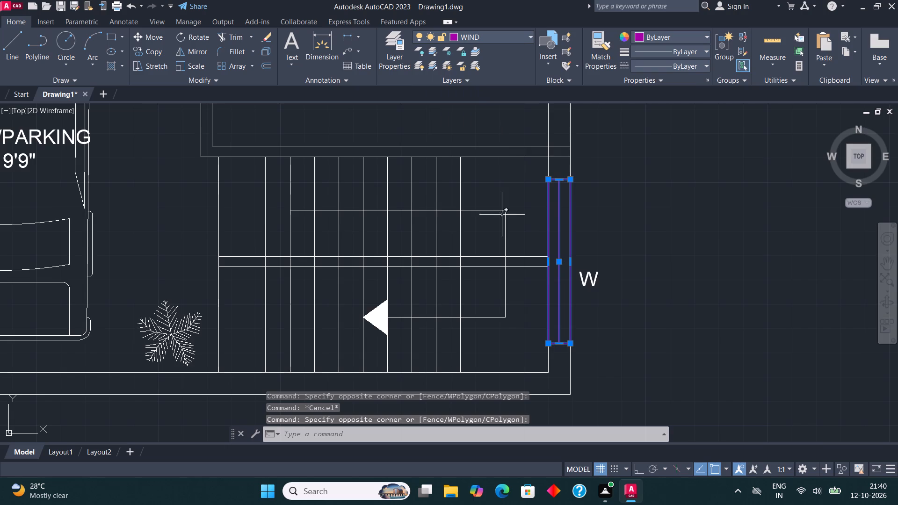
Assign the outer-wall window of the 11'6"*10' bedroom beside the staircase to the WIND layer.
scroll(506, 313, down, 1)
middle_drag(539, 157, 521, 256)
scroll(521, 256, up, 1)
middle_drag(518, 292, 509, 357)
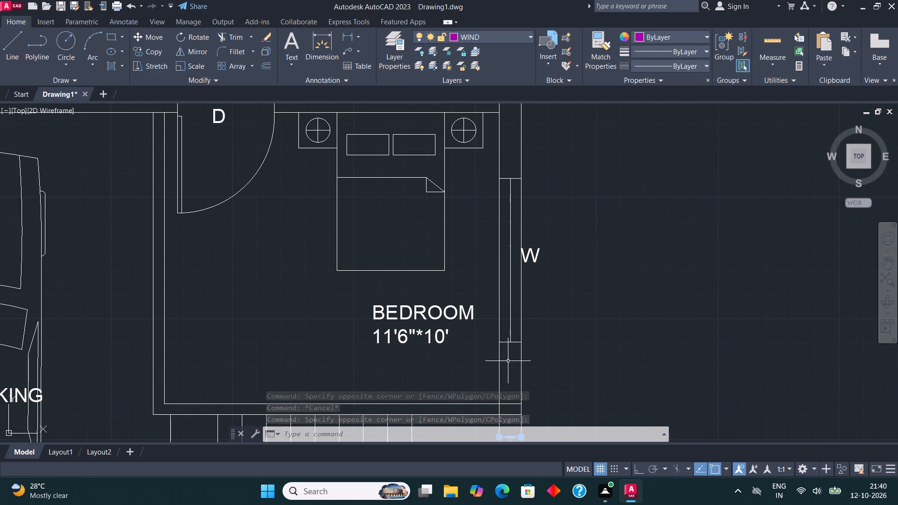
click(496, 352)
click(523, 164)
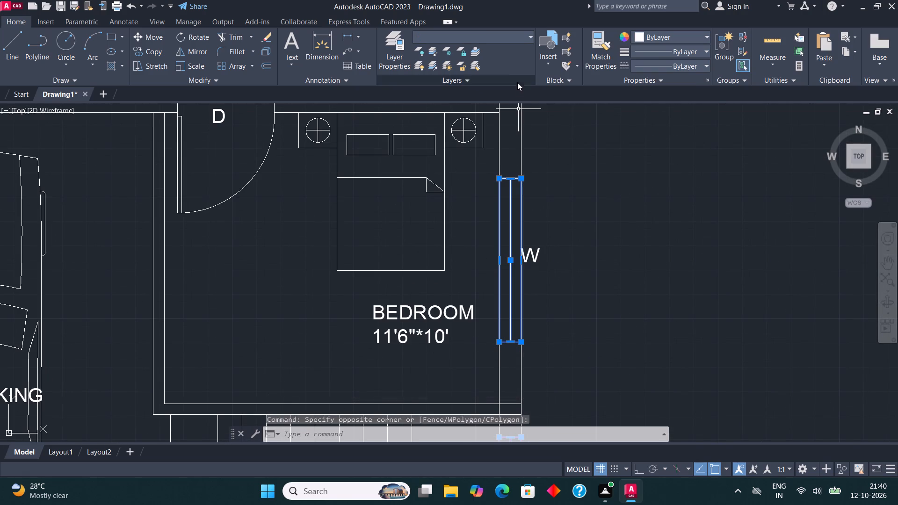
click(503, 38)
click(511, 117)
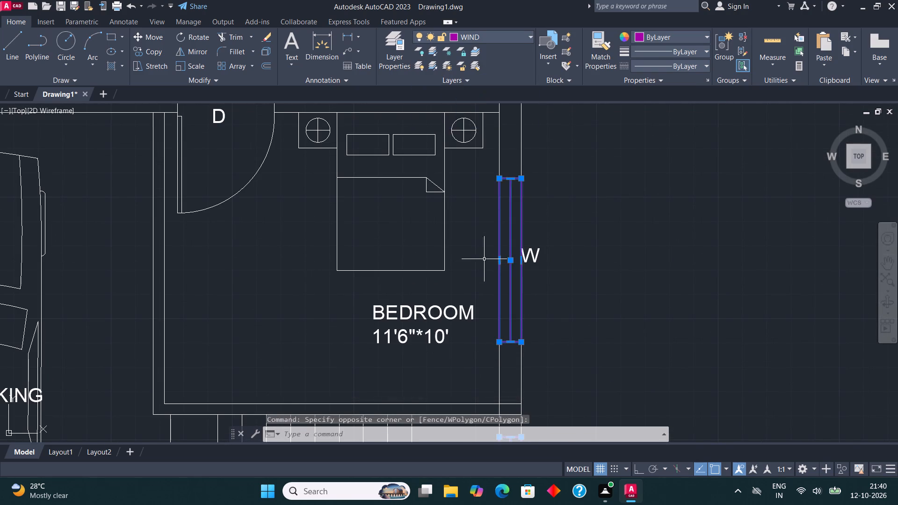
Assign the ventilator of the 6'*4' toilet in the outer side wall to the WIND layer.
scroll(484, 277, down, 2)
scroll(483, 202, up, 2)
click(488, 211)
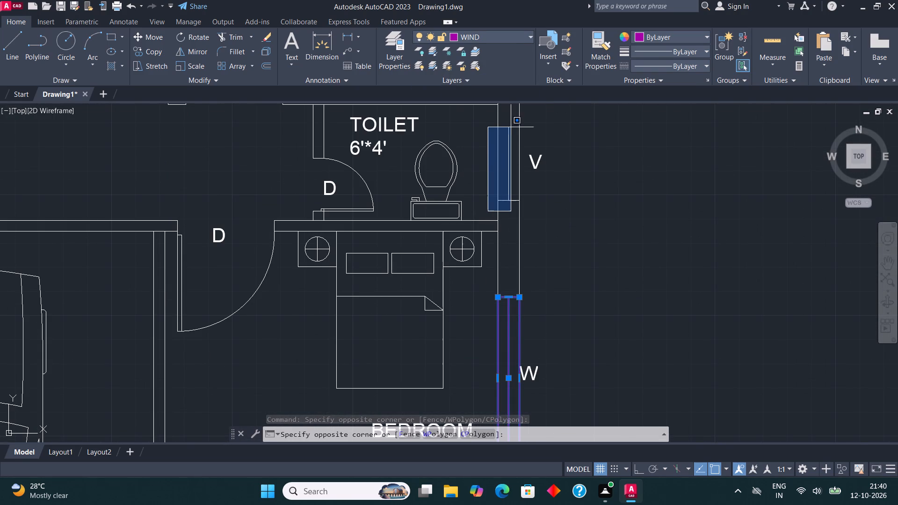
click(524, 123)
click(494, 25)
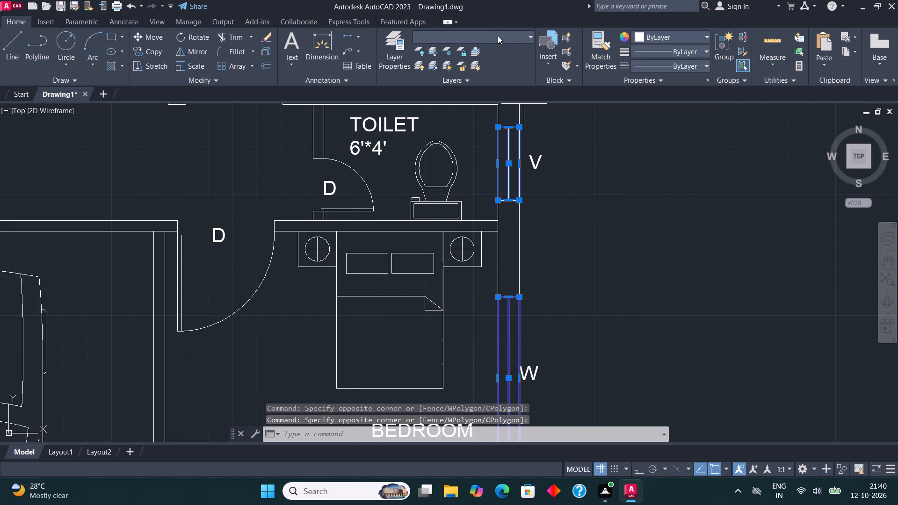
click(499, 36)
click(496, 120)
Assign the outer-wall window of the 11'6"*10' bedroom above the 6'*4' toilet to the WIND layer.
scroll(490, 314, down, 2)
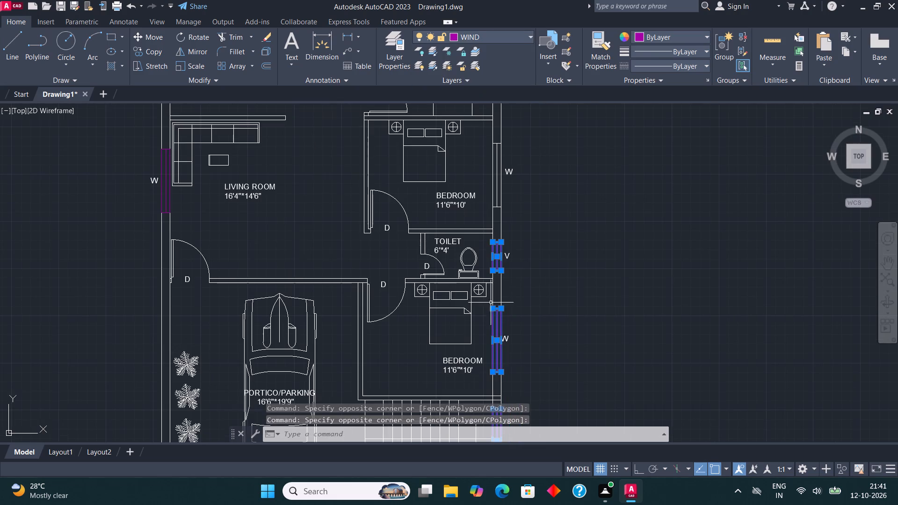
scroll(494, 184, up, 1)
click(486, 231)
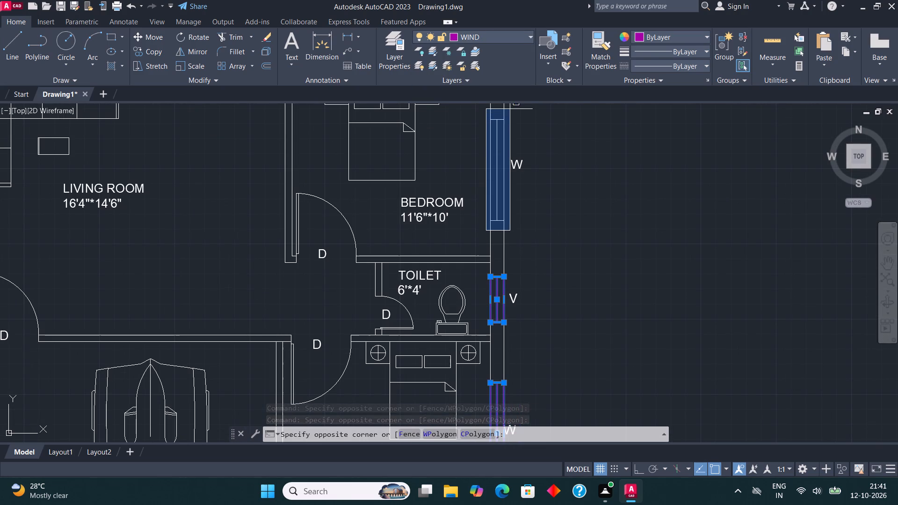
click(510, 109)
click(502, 34)
click(507, 123)
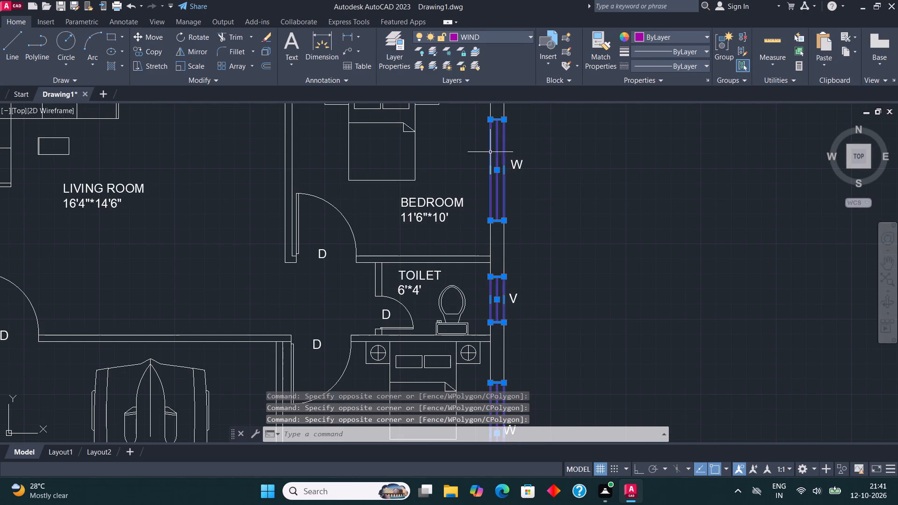
scroll(420, 323, down, 2)
middle_drag(447, 274, 505, 274)
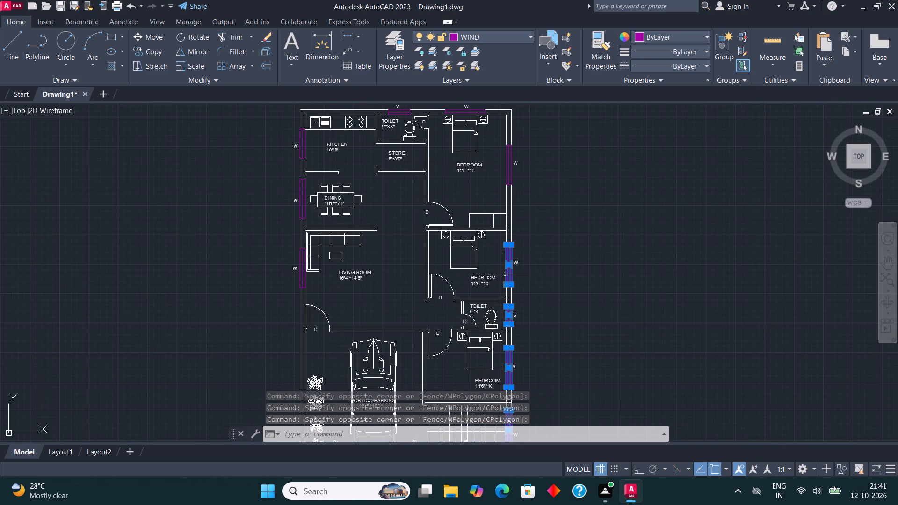
key(Escape)
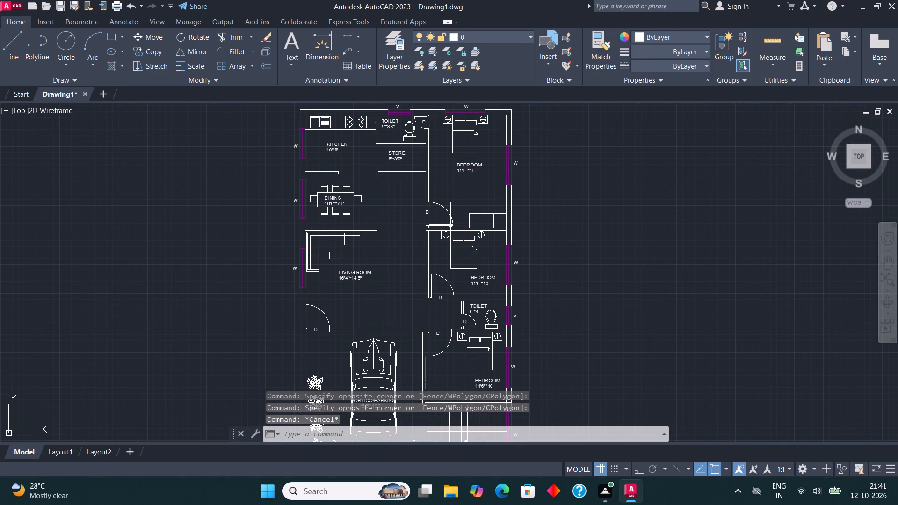
Select all doors similar to the living room entrance door and assign them to the DOOR layer.
middle_drag(451, 225, 467, 129)
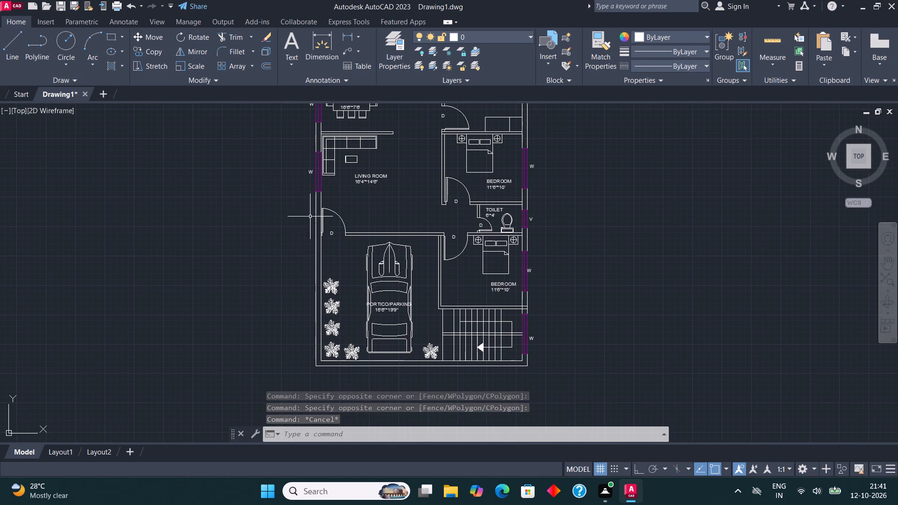
scroll(338, 215, up, 3)
click(330, 213)
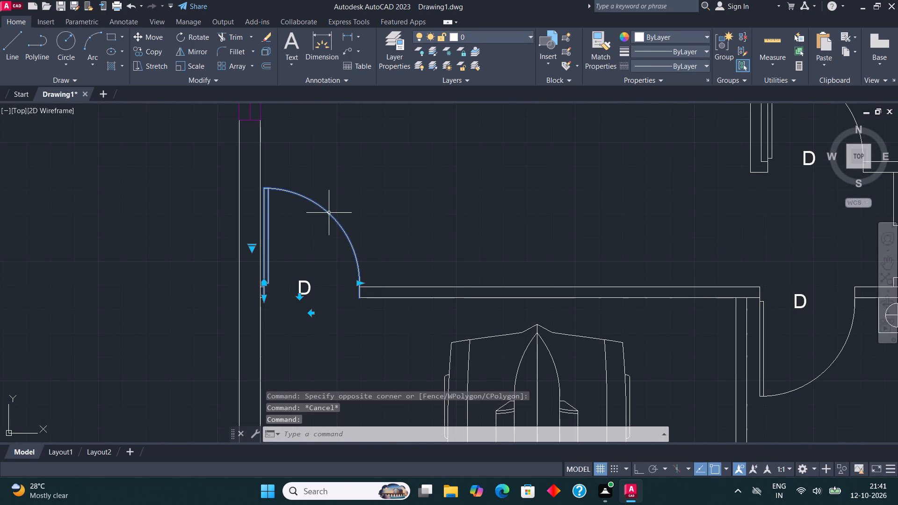
right_click(329, 213)
click(372, 360)
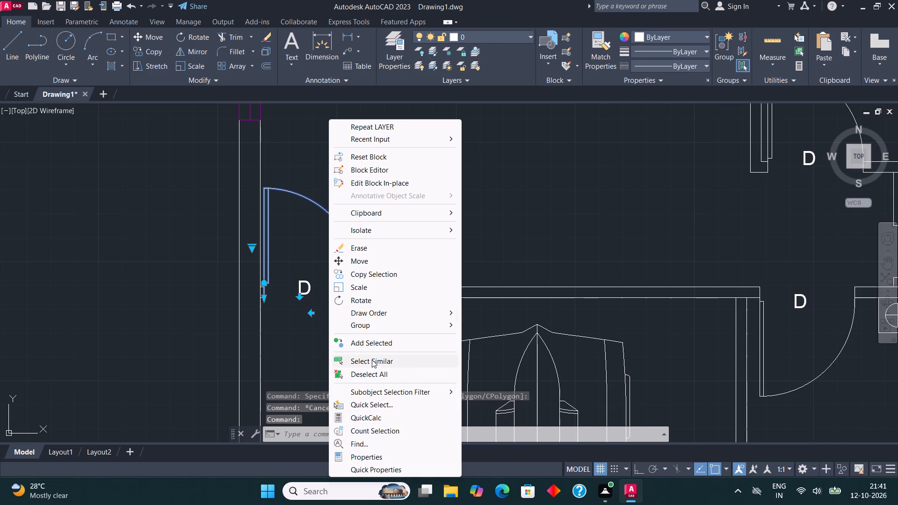
click(494, 33)
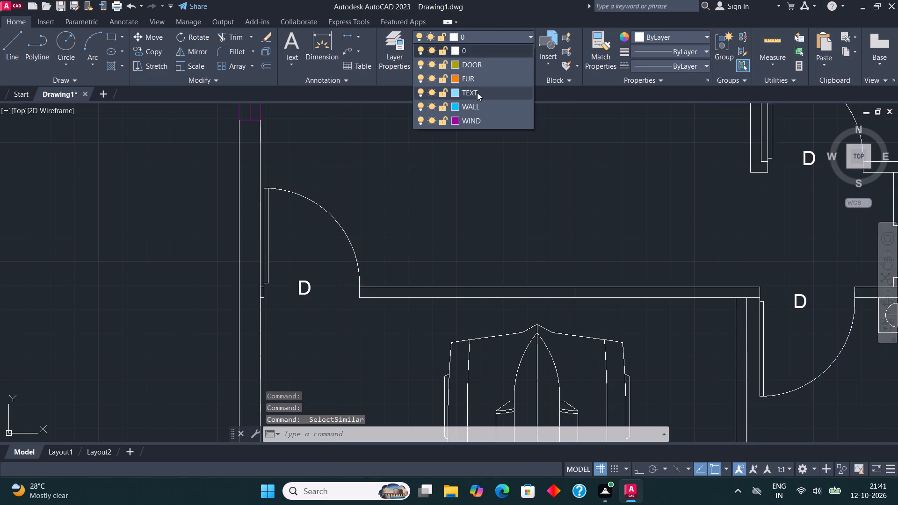
click(478, 64)
scroll(352, 292, down, 3)
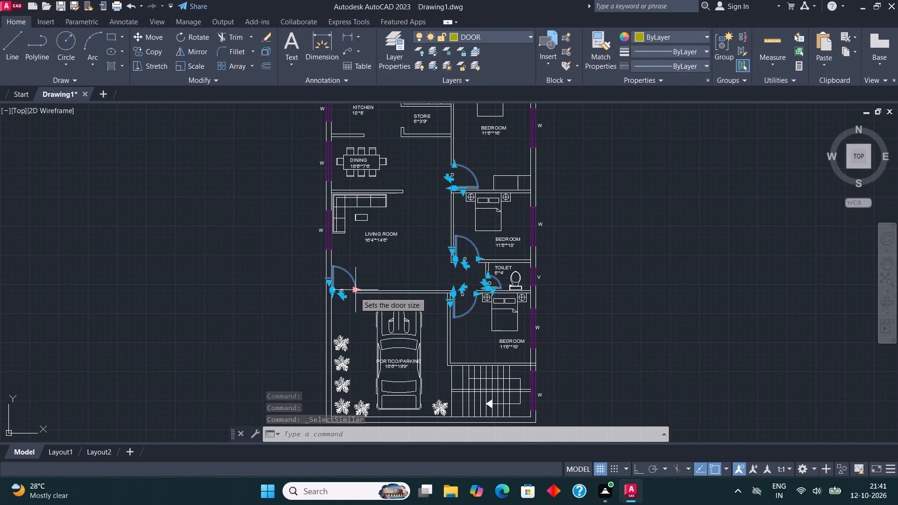
key(Escape)
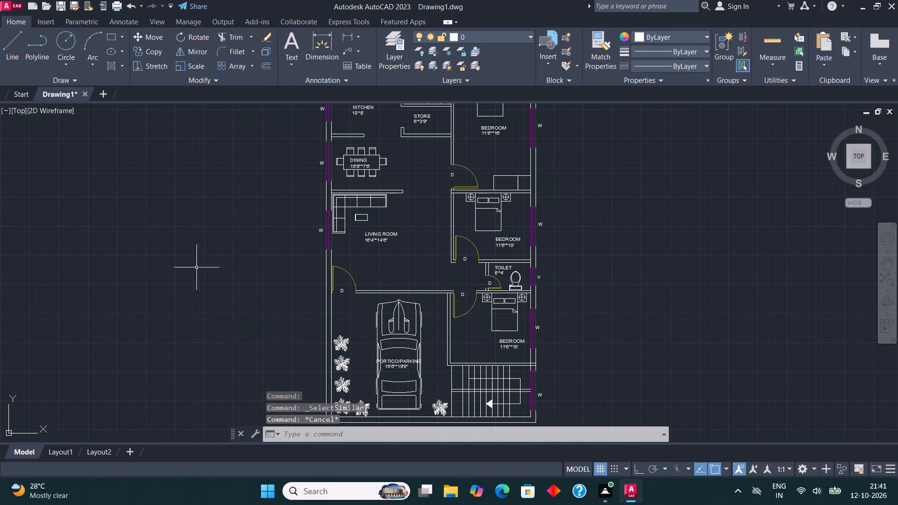
Select all text labels similar to the entrance door's D label and assign them to the TEXT layer.
scroll(345, 293, up, 2)
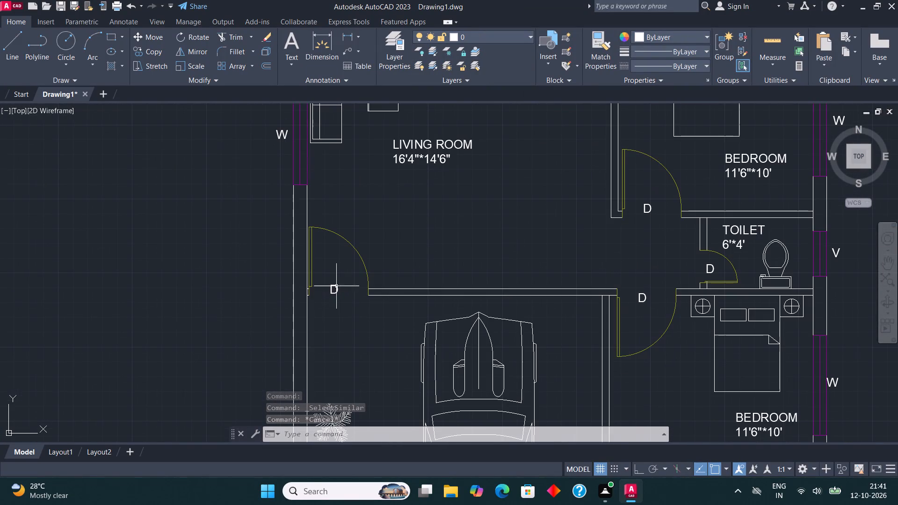
click(336, 287)
right_click(331, 289)
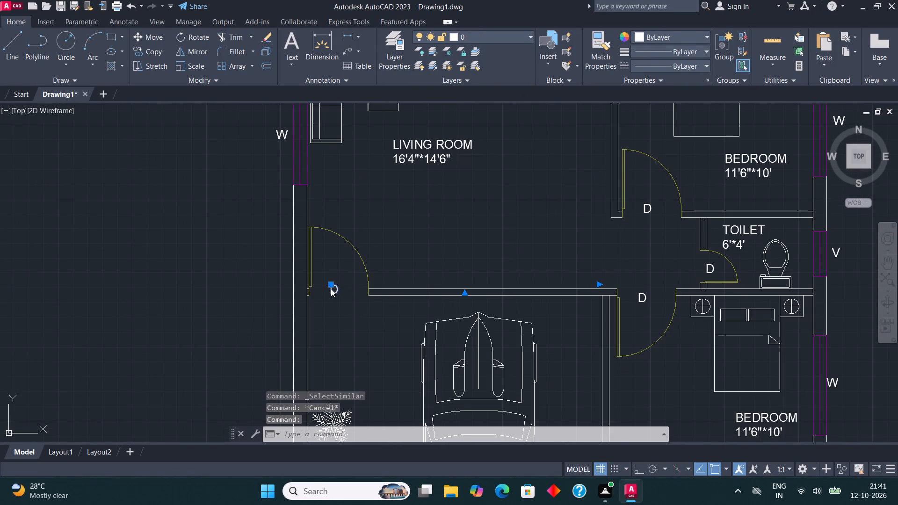
click(377, 363)
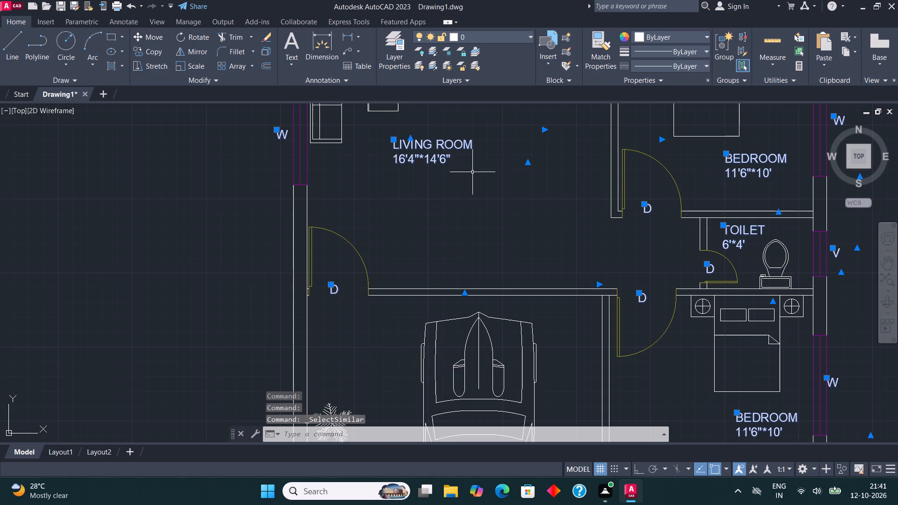
click(485, 36)
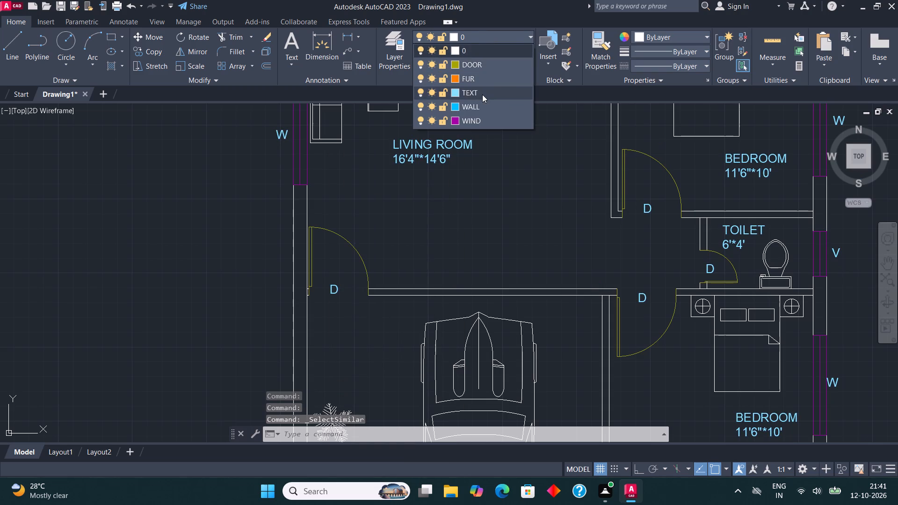
click(482, 94)
scroll(347, 378, down, 1)
key(Escape)
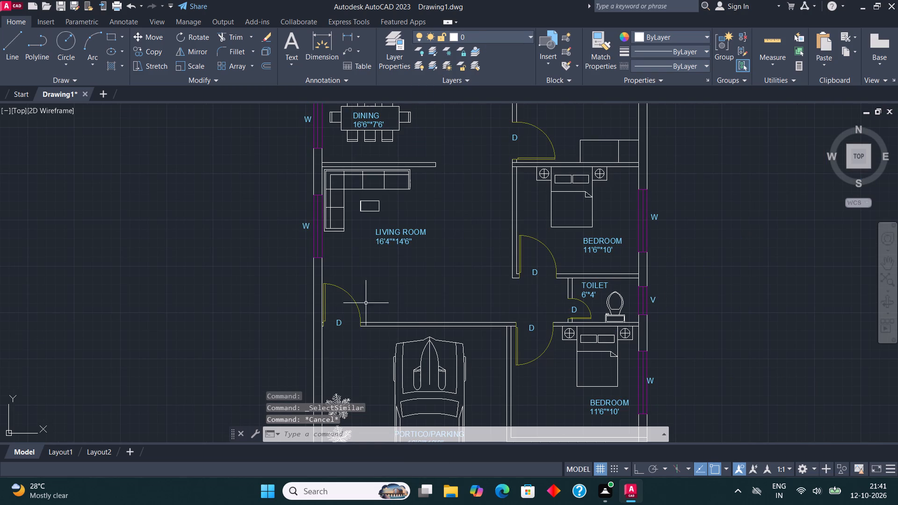
Assign the living room's L-shaped sofa and coffee table to the FUR layer.
middle_drag(375, 247, 386, 279)
scroll(358, 230, up, 2)
click(362, 319)
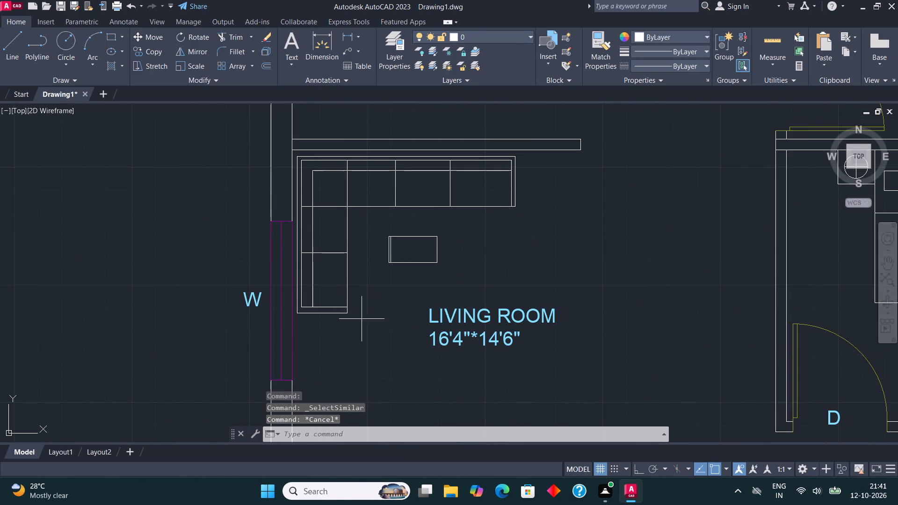
scroll(343, 216, up, 1)
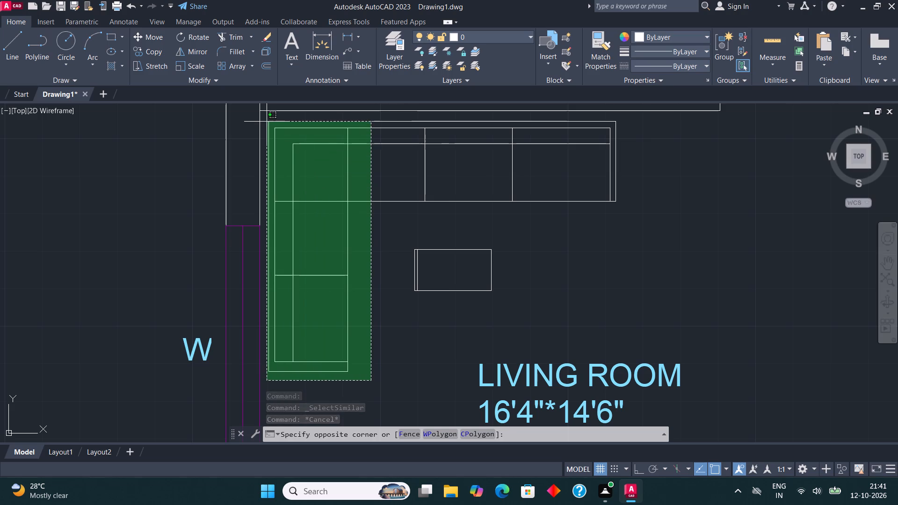
click(267, 122)
click(522, 315)
click(395, 175)
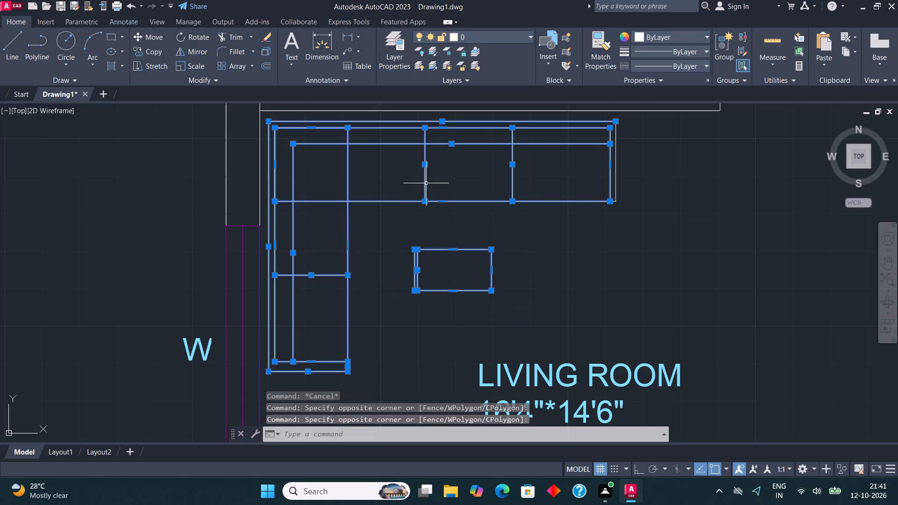
click(696, 269)
click(469, 161)
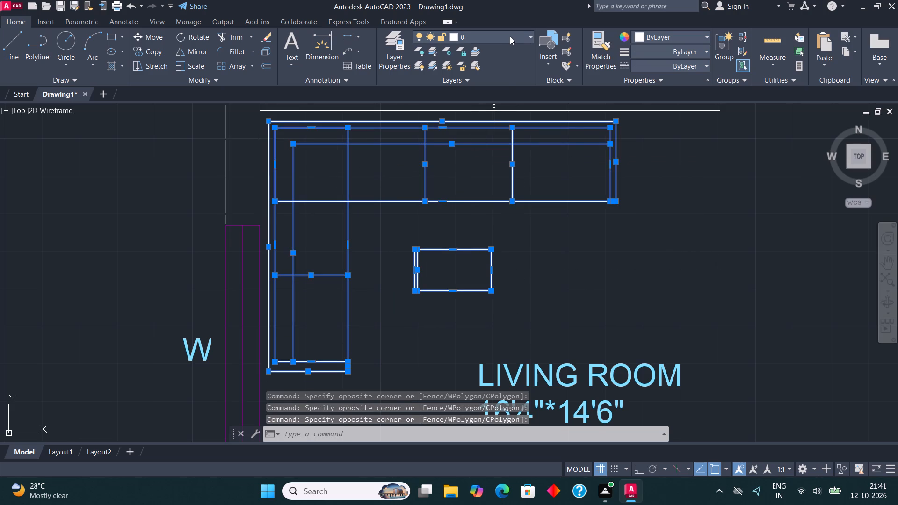
click(510, 36)
click(483, 74)
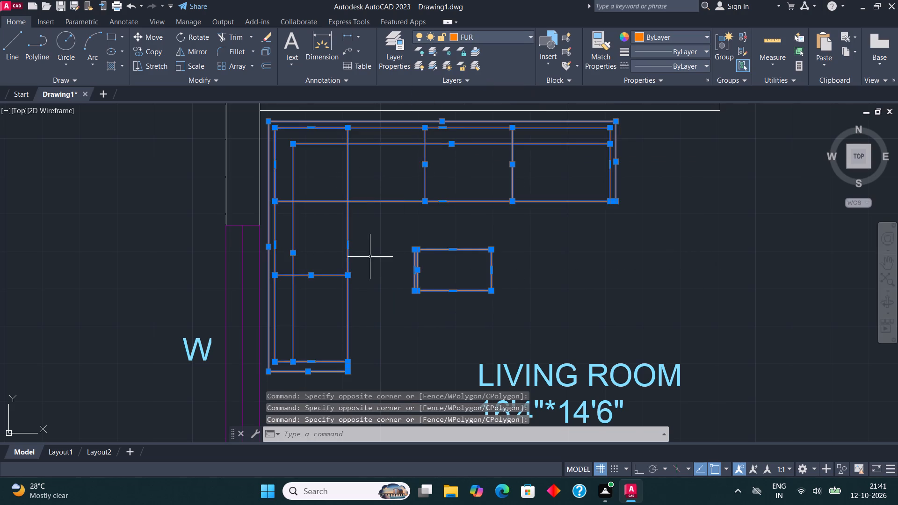
scroll(369, 264, down, 3)
key(Escape)
Assign the dining table and its eight surrounding chairs to the FUR layer.
middle_drag(384, 224, 399, 282)
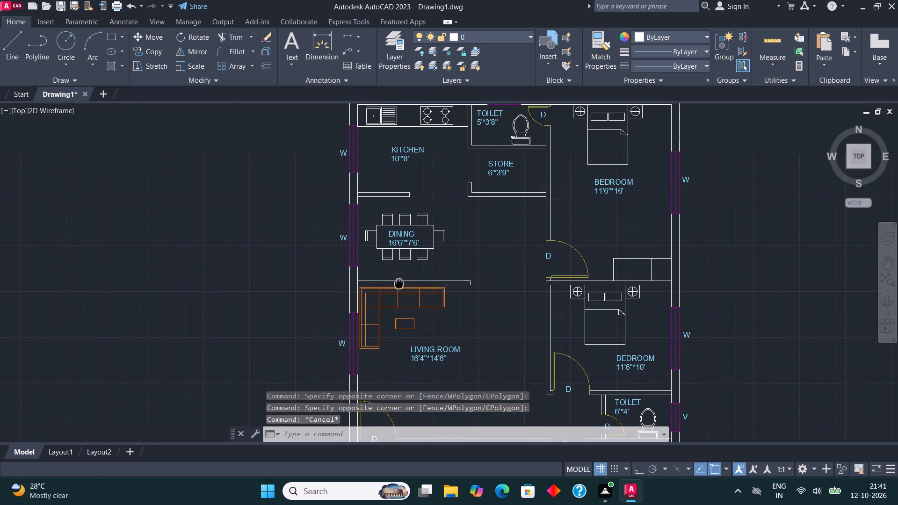
middle_drag(399, 282, 399, 283)
scroll(399, 270, up, 2)
click(403, 270)
click(351, 209)
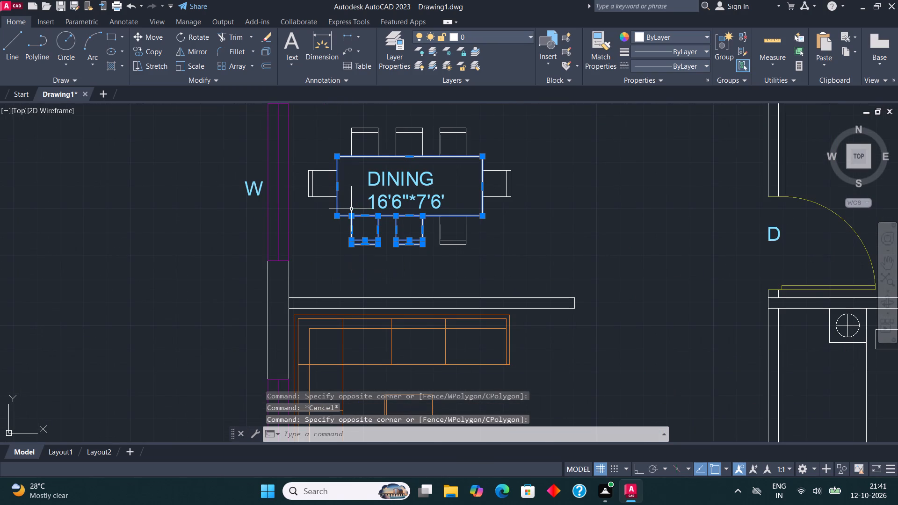
middle_drag(394, 186, 412, 213)
scroll(409, 214, up, 1)
click(345, 244)
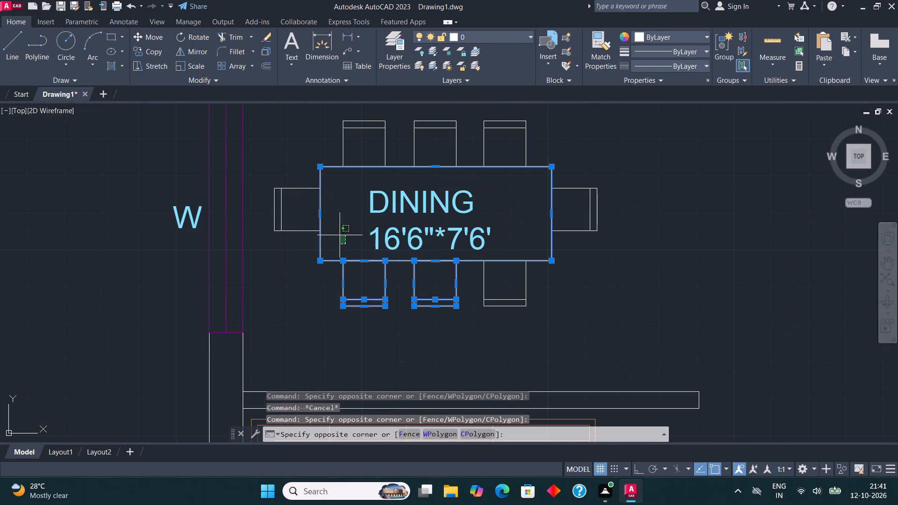
click(260, 171)
click(543, 317)
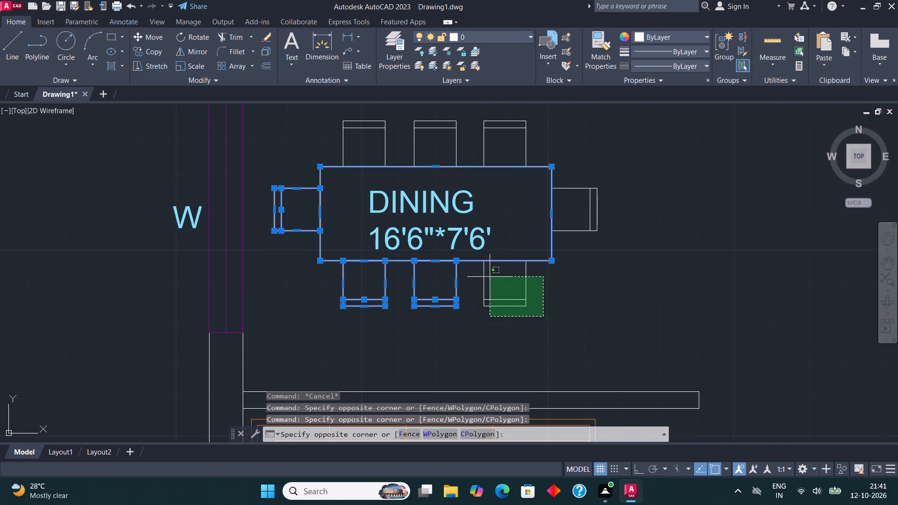
click(478, 263)
click(615, 253)
click(555, 152)
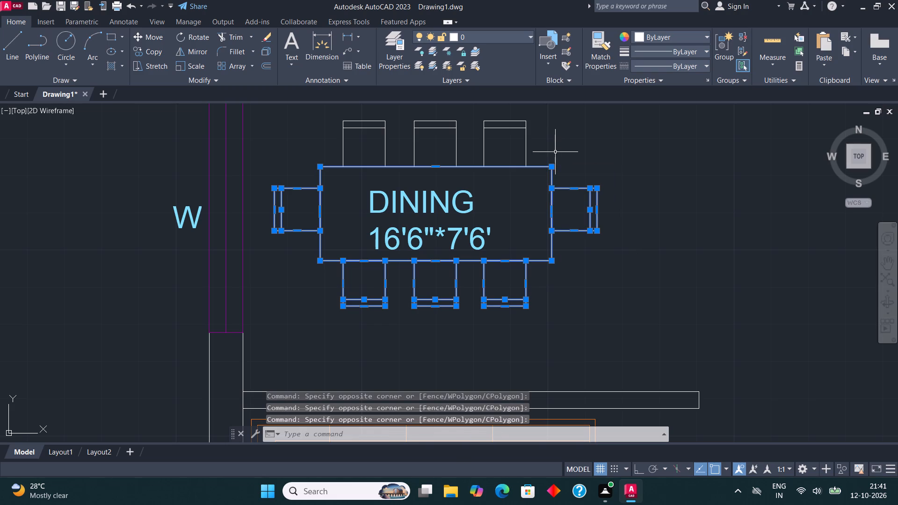
click(542, 156)
click(329, 123)
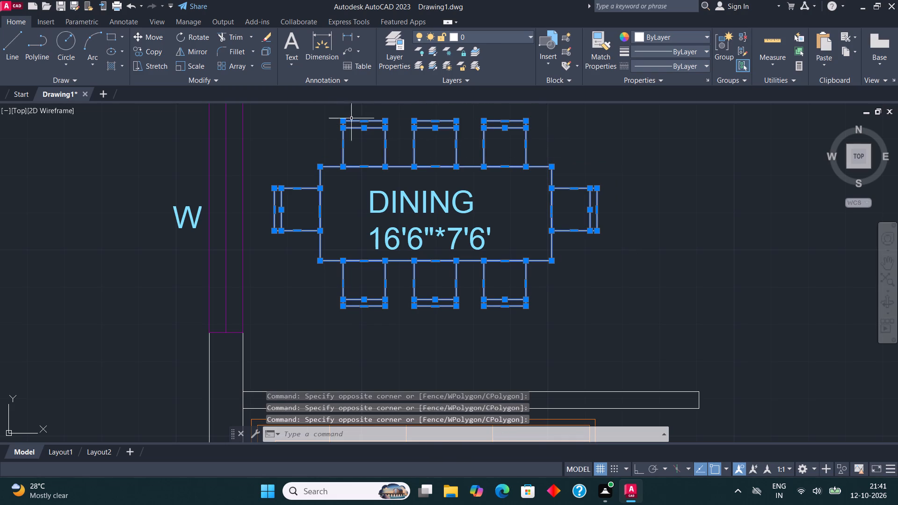
click(505, 33)
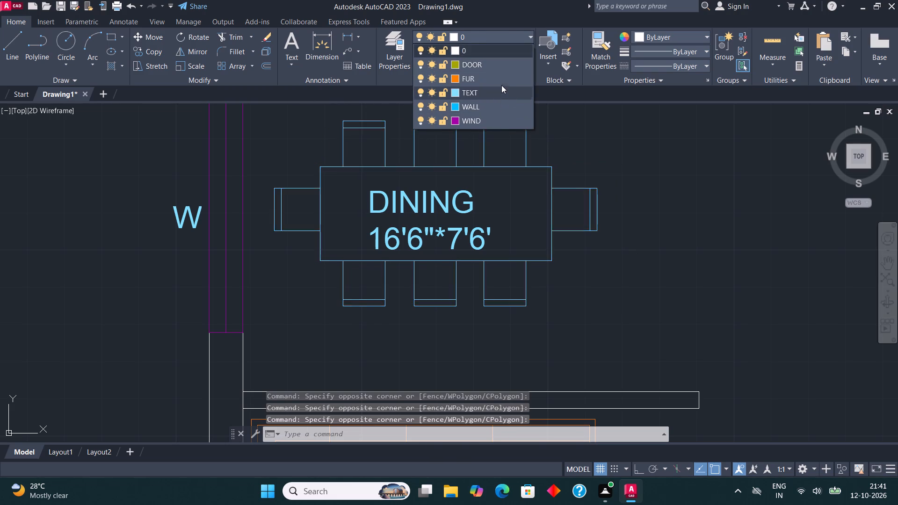
click(502, 75)
scroll(415, 237, down, 2)
key(Escape)
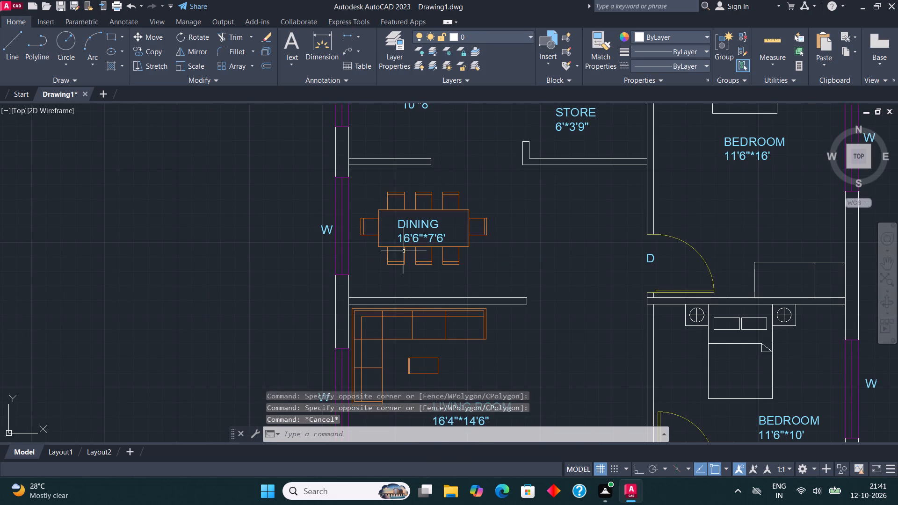
Assign the bed and both bedside tables of the 11'6"*10' bedroom above the 6'*4' toilet to the FUR layer.
scroll(402, 265, down, 1)
scroll(622, 366, up, 1)
click(645, 348)
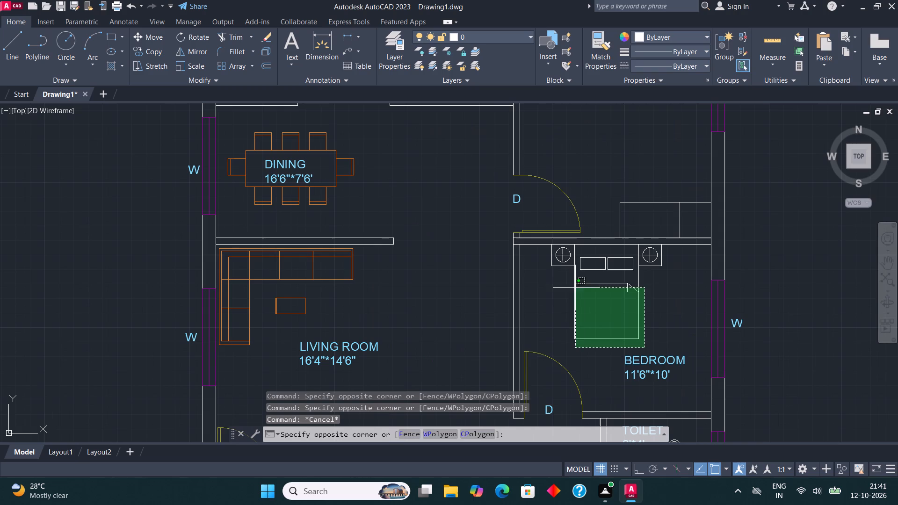
click(550, 247)
click(649, 285)
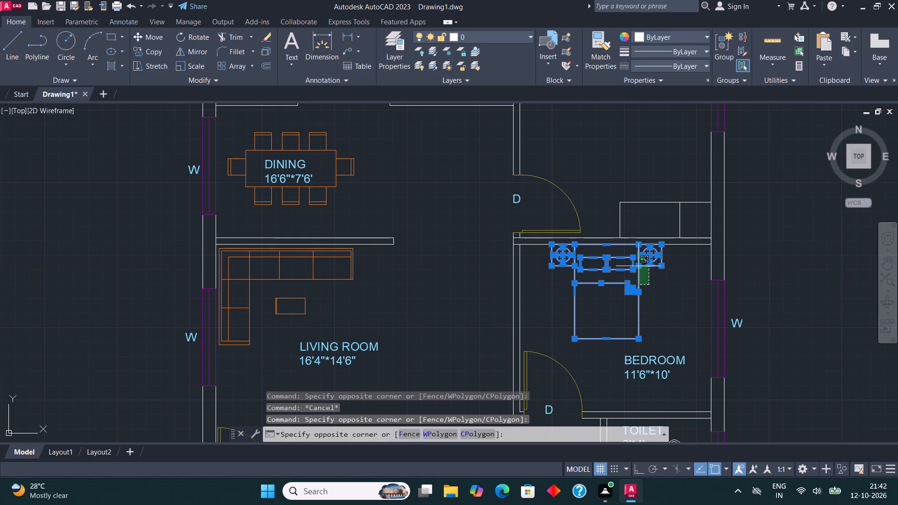
click(634, 249)
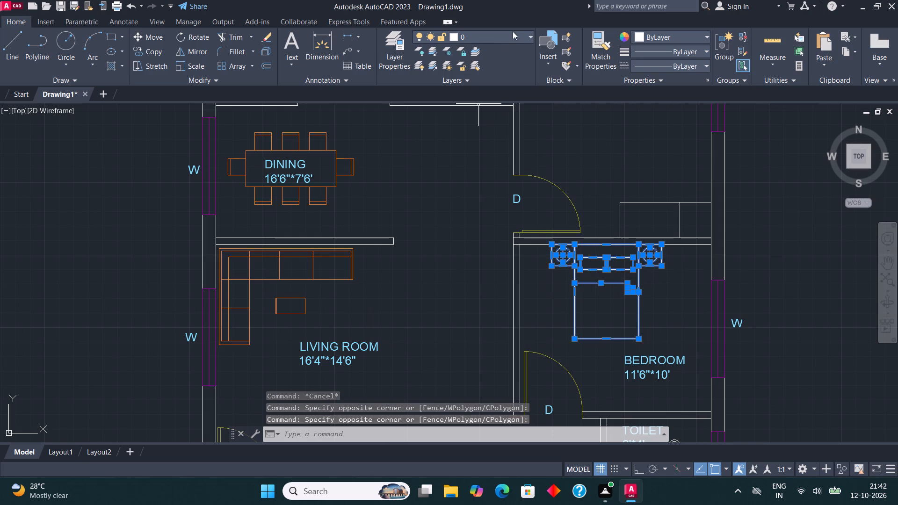
click(513, 31)
click(494, 79)
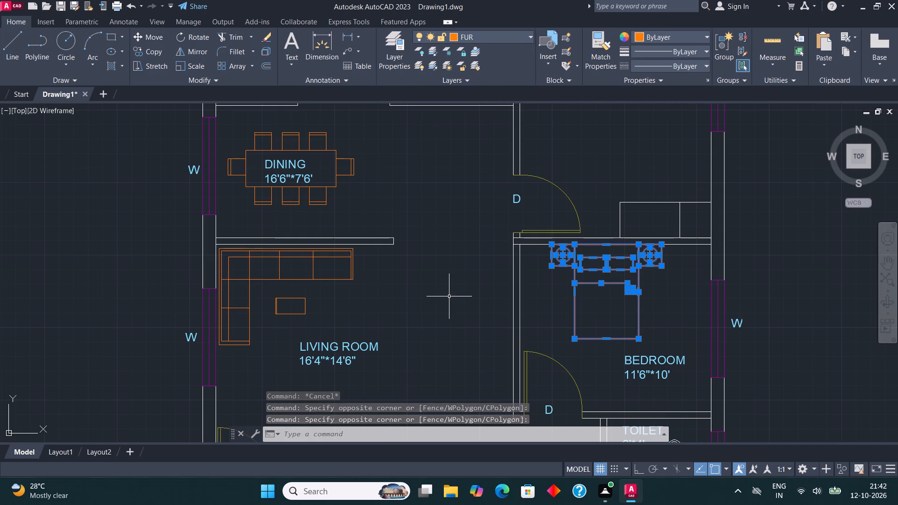
key(Escape)
scroll(646, 292, up, 2)
click(664, 283)
click(625, 180)
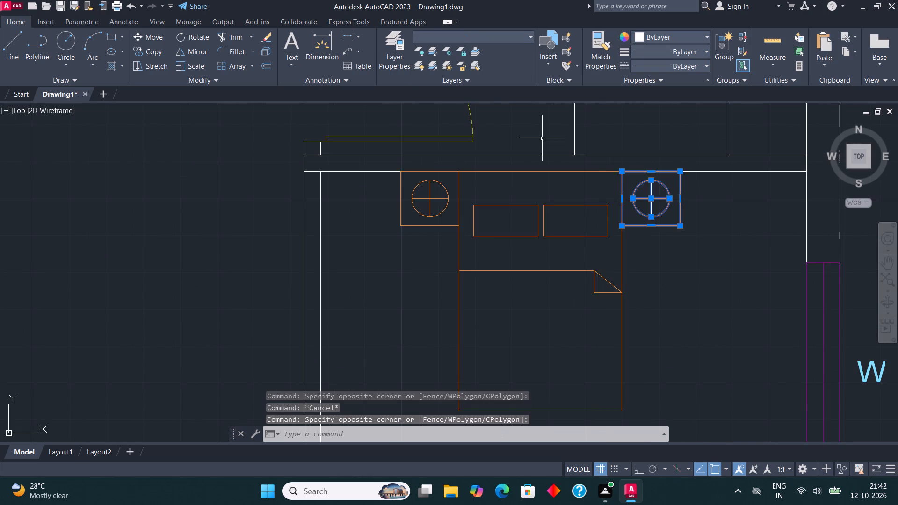
click(467, 37)
click(472, 77)
key(Escape)
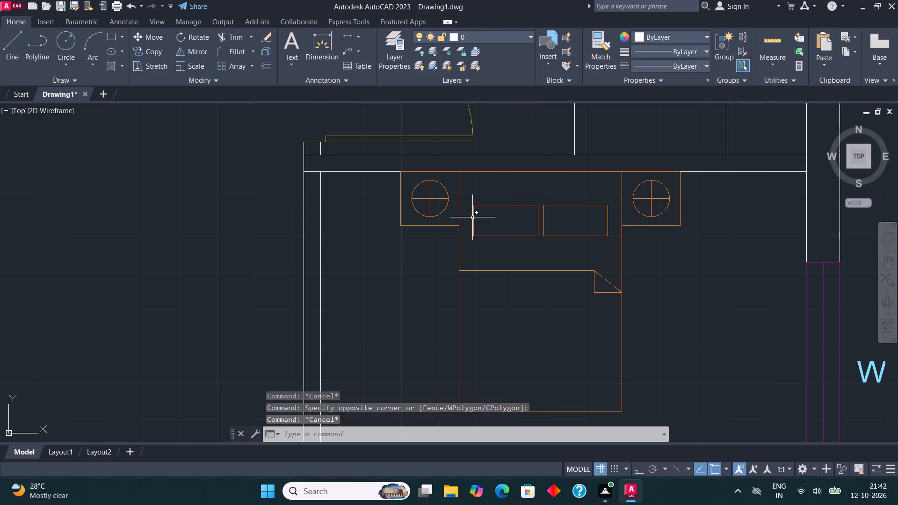
Assign the wardrobe, bed and bedside tables of the 11'6"*16' bedroom to the FUR layer.
scroll(475, 237, down, 3)
middle_drag(521, 192, 528, 287)
scroll(573, 293, up, 2)
click(500, 304)
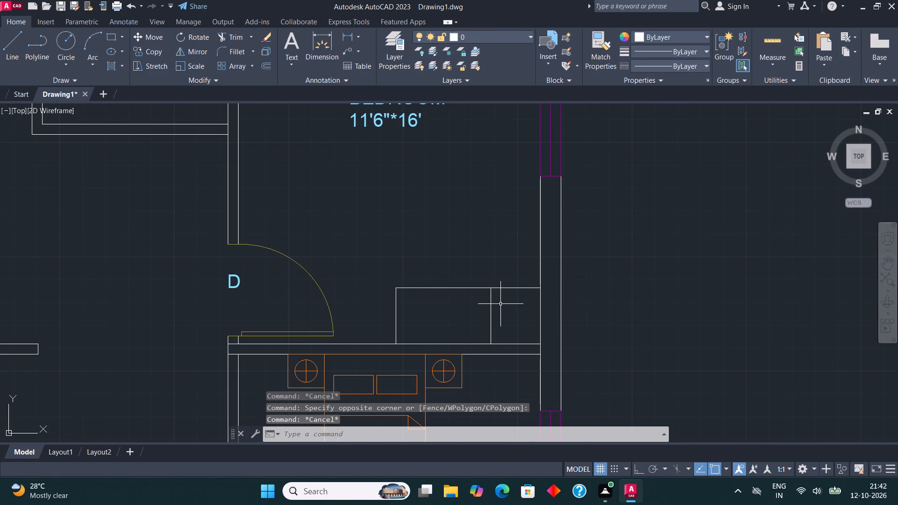
click(474, 263)
scroll(500, 342, down, 3)
scroll(494, 259, up, 2)
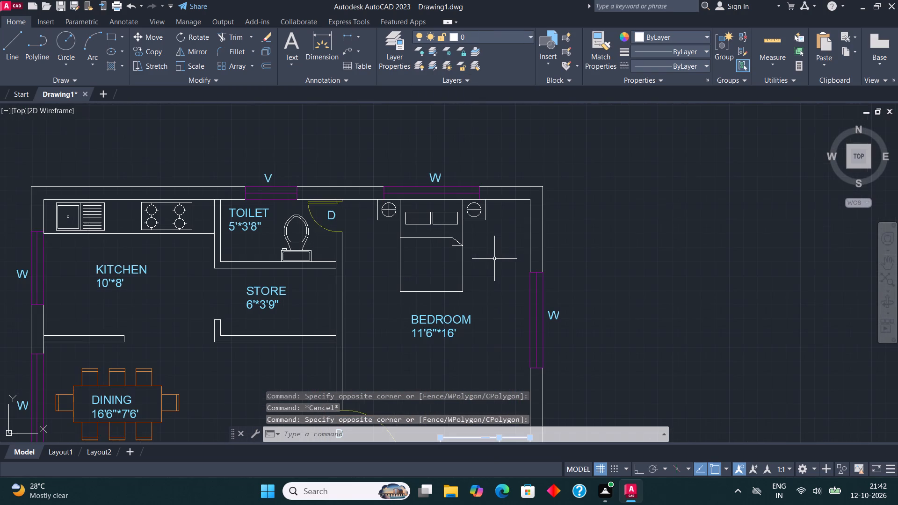
click(477, 299)
click(379, 206)
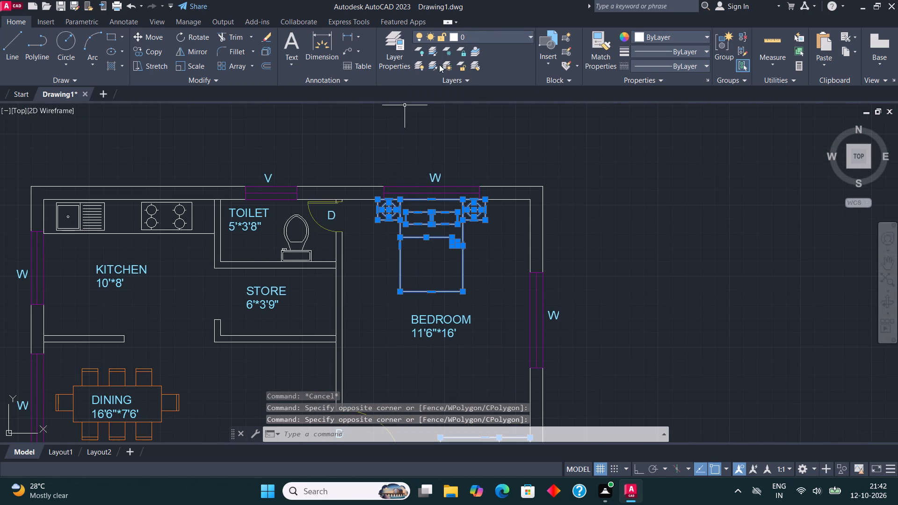
click(495, 31)
click(486, 81)
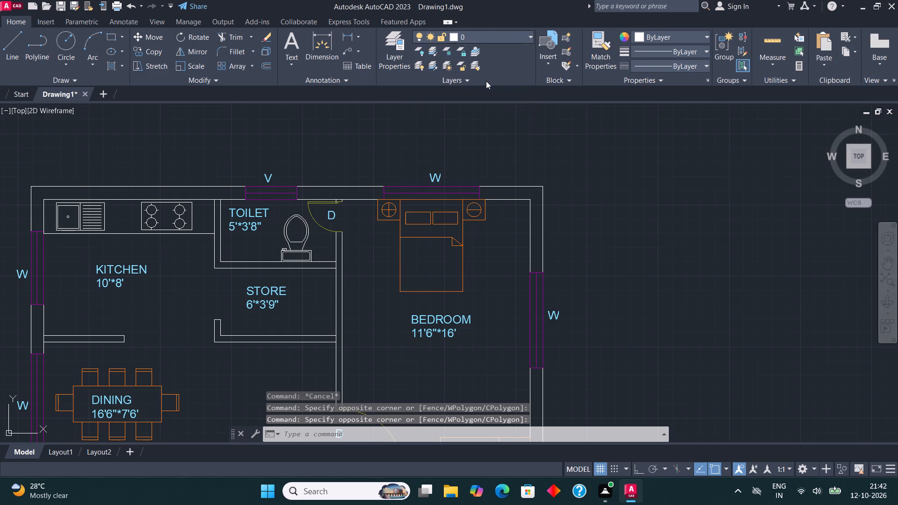
key(Escape)
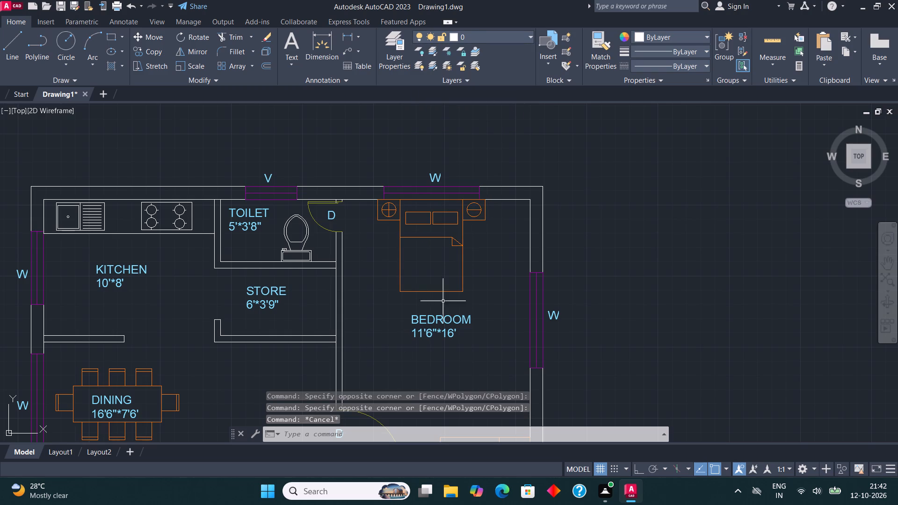
Assign the kitchen's sink, stove and counter edge line to the FUR layer.
middle_drag(391, 271, 576, 341)
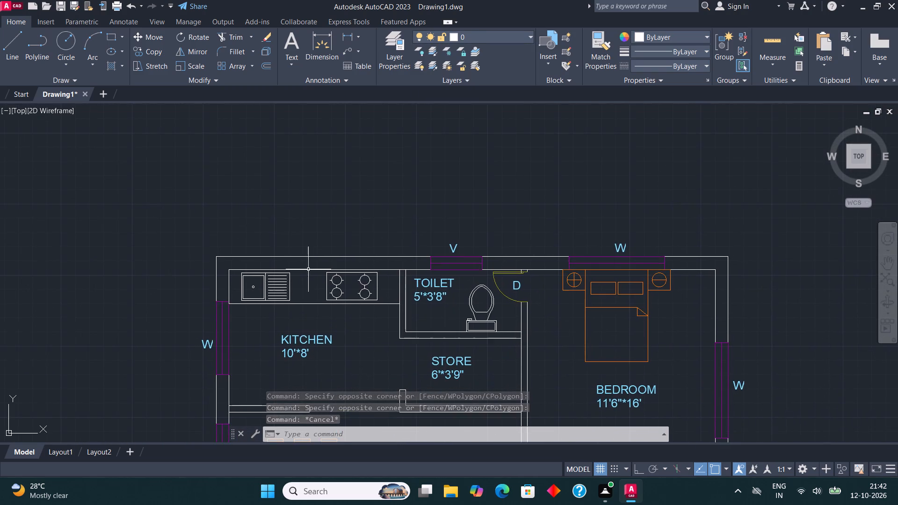
scroll(311, 268, up, 2)
click(488, 370)
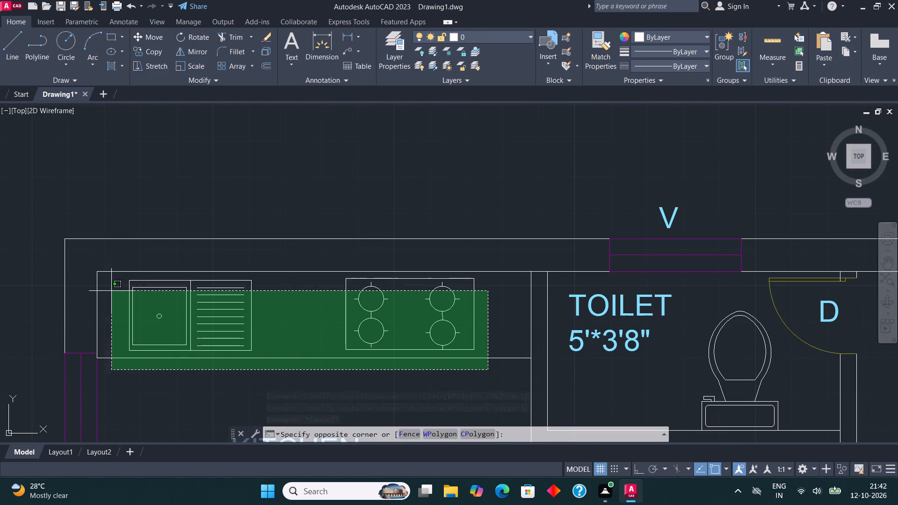
click(117, 274)
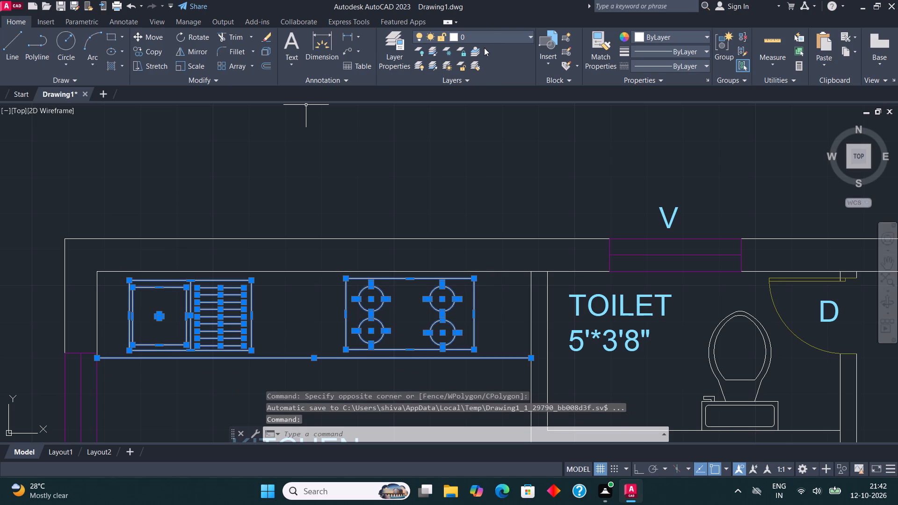
click(491, 33)
click(487, 74)
key(Escape)
Assign the WC in the 5'*3'8" toilet to the FUR layer.
scroll(398, 133, down, 2)
scroll(542, 212, up, 2)
click(552, 274)
click(523, 252)
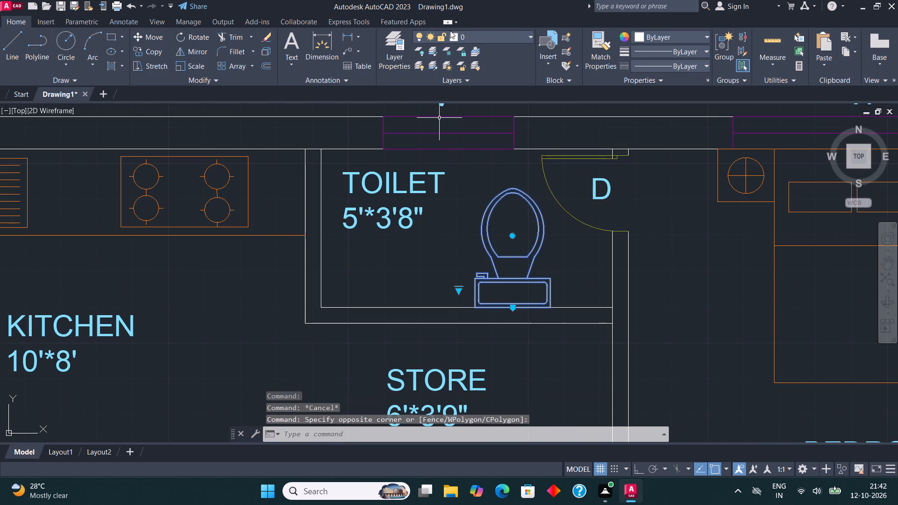
click(483, 36)
click(482, 94)
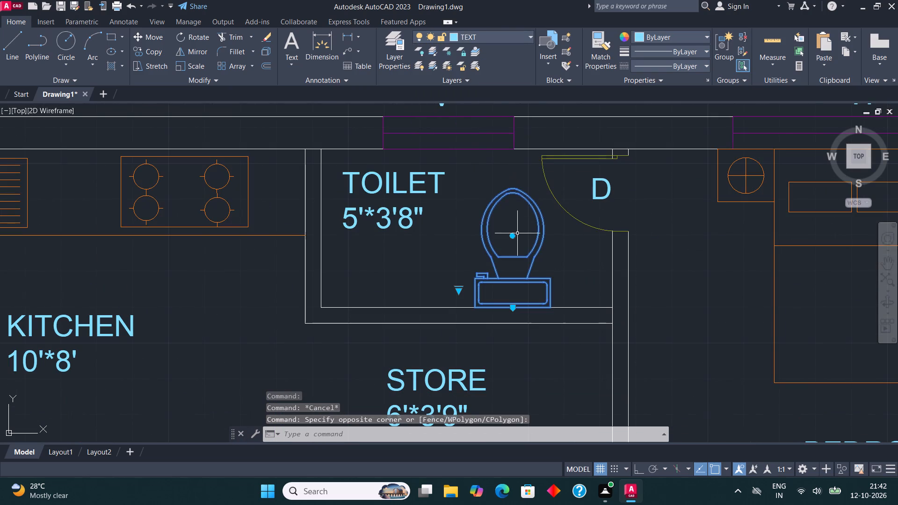
click(475, 36)
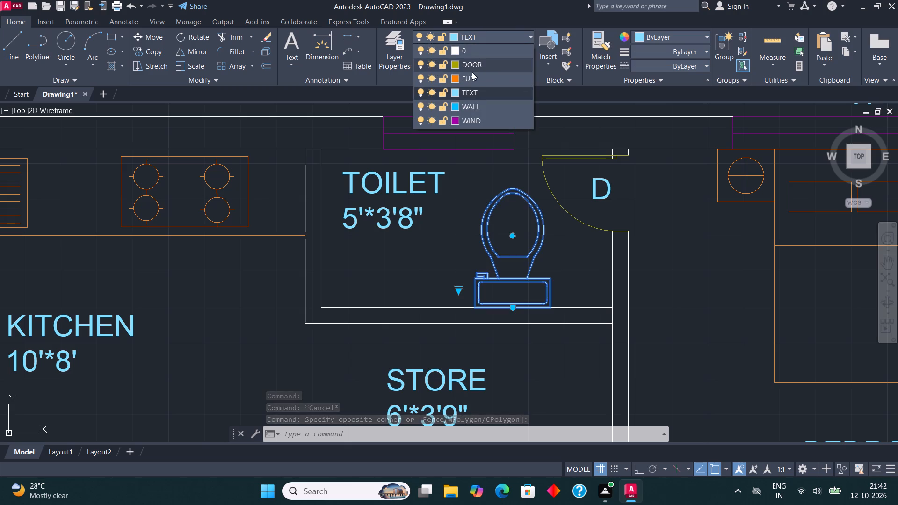
click(472, 72)
key(Escape)
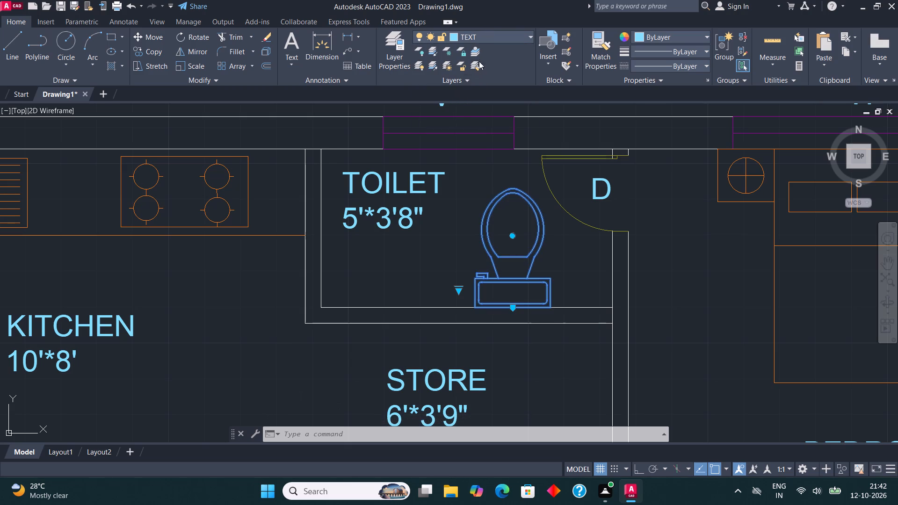
click(489, 35)
click(485, 76)
key(Escape)
Assign the WC in the 6'*4' toilet to the FUR layer.
scroll(387, 175, down, 1)
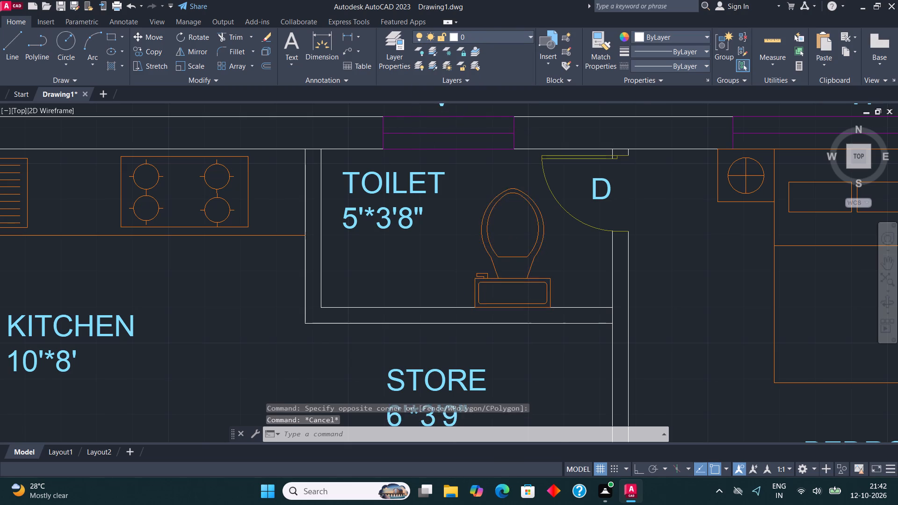
scroll(387, 175, down, 2)
middle_drag(479, 226, 492, 131)
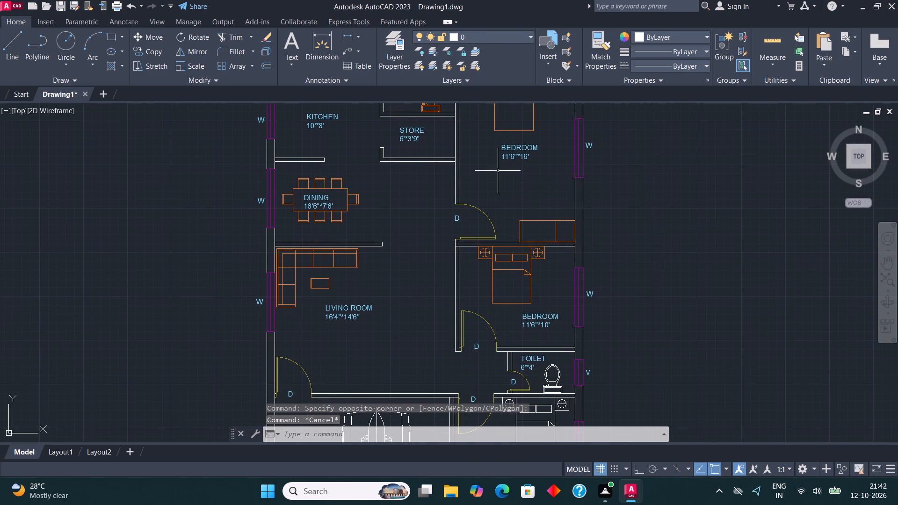
scroll(547, 374, up, 2)
click(548, 374)
click(539, 359)
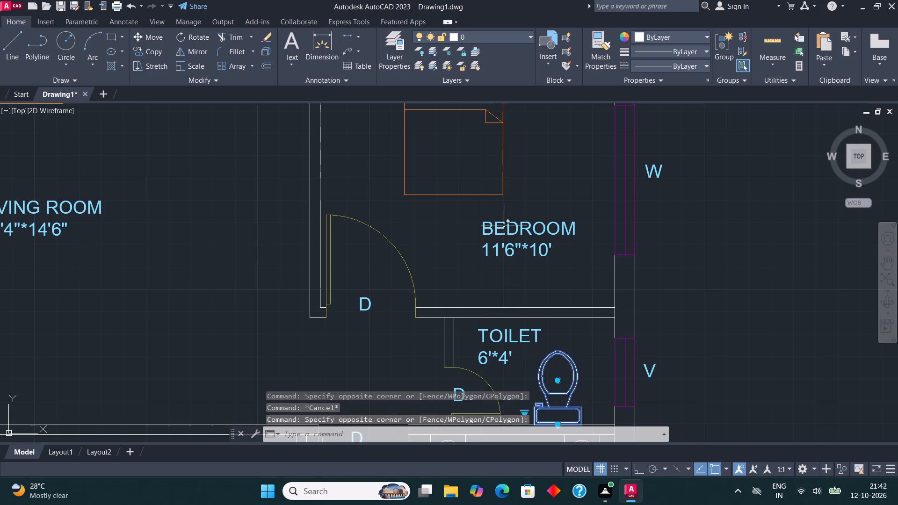
click(473, 35)
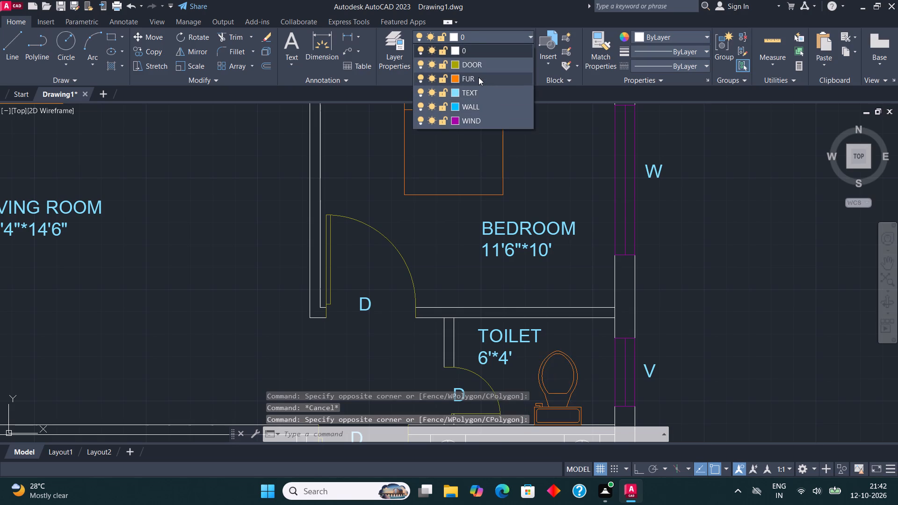
click(478, 77)
scroll(397, 184, down, 3)
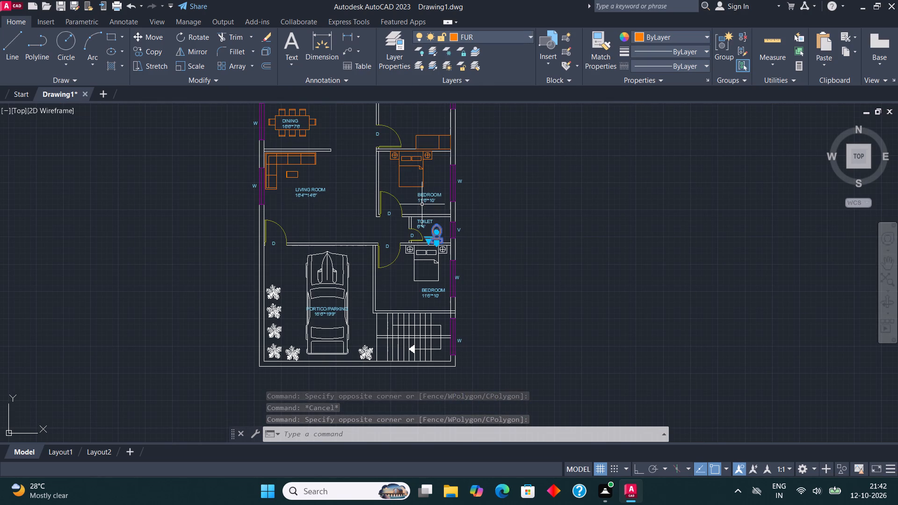
key(Escape)
Assign the bed and bedside tables of the 11'6"*10' bedroom beside the portico to the FUR layer.
scroll(436, 277, up, 3)
click(447, 298)
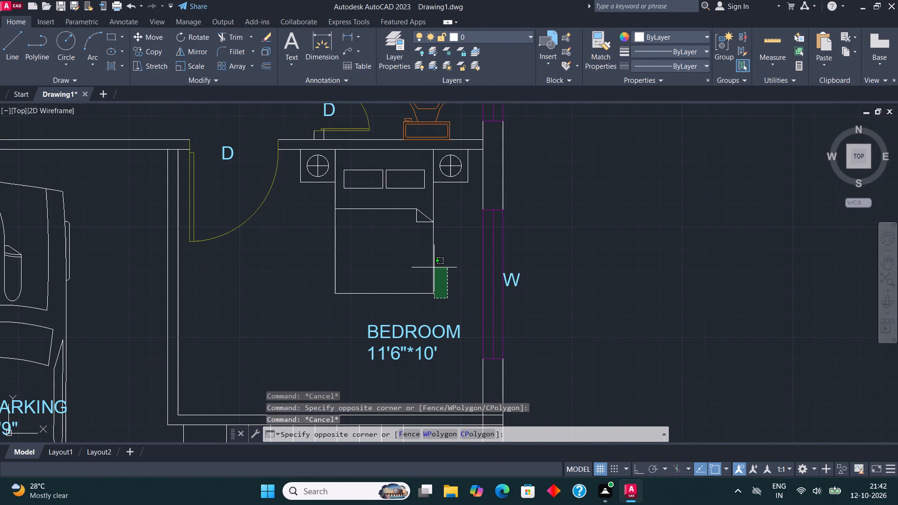
click(308, 161)
click(461, 201)
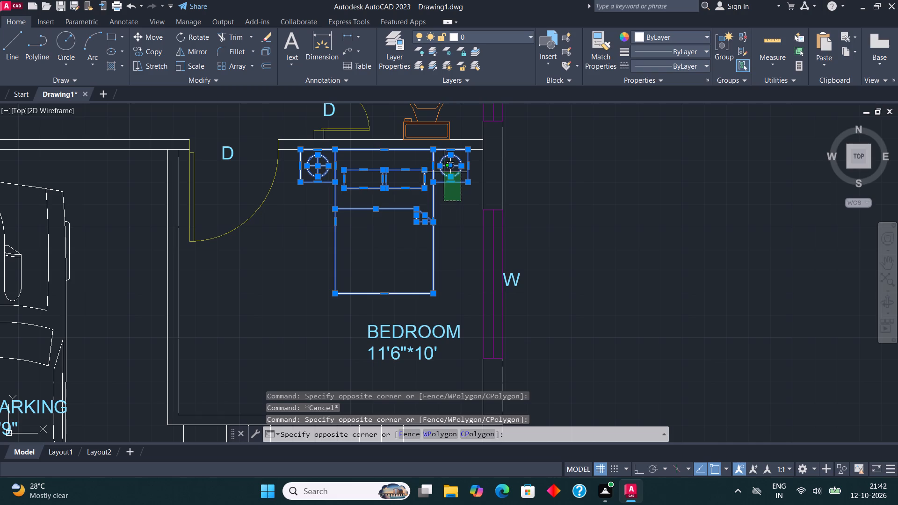
click(436, 160)
click(492, 34)
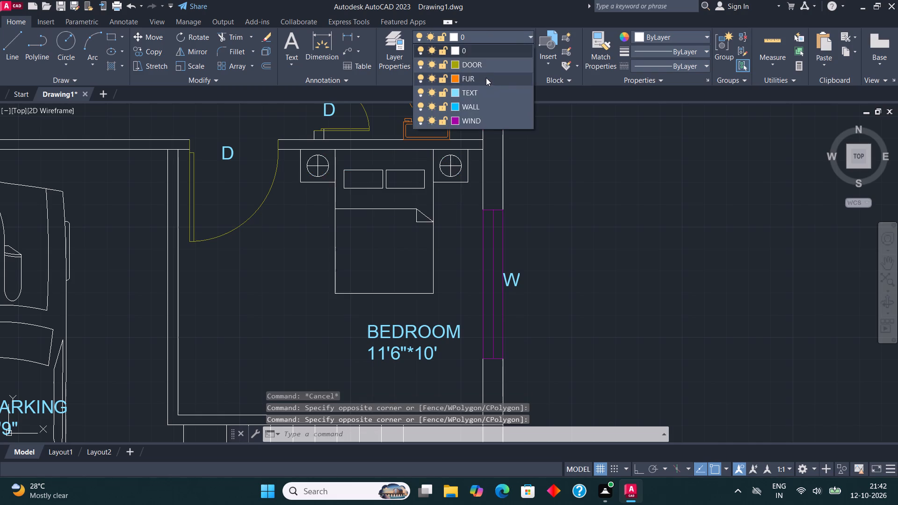
click(486, 78)
key(Escape)
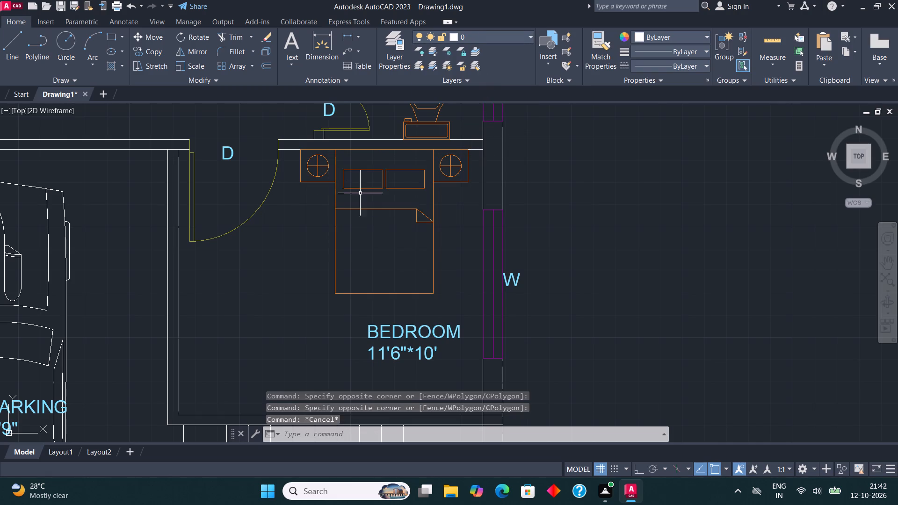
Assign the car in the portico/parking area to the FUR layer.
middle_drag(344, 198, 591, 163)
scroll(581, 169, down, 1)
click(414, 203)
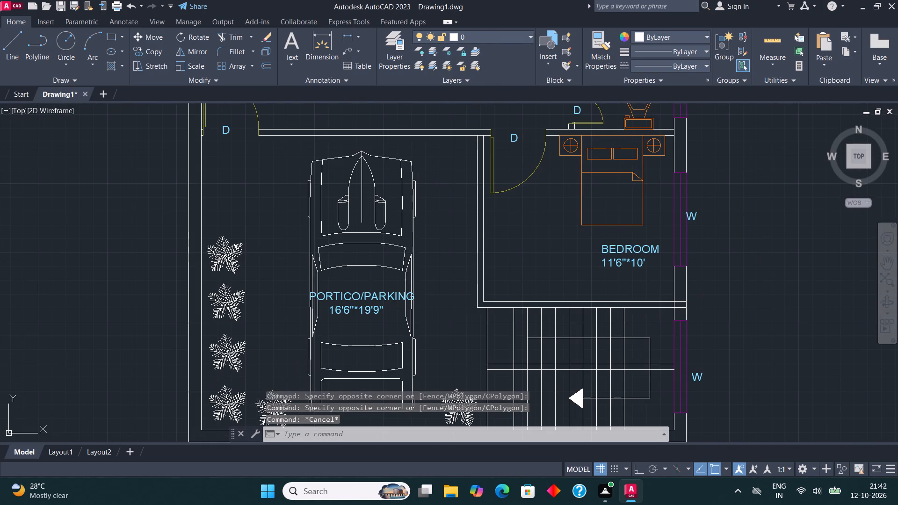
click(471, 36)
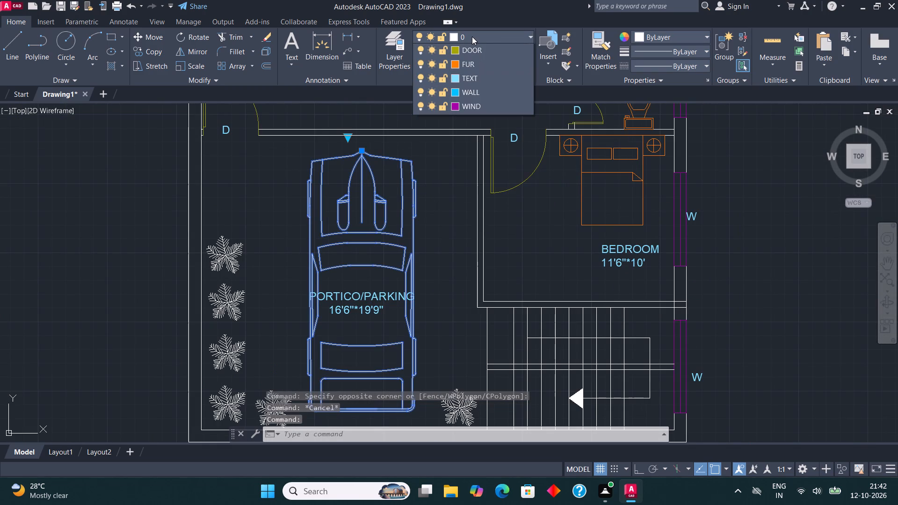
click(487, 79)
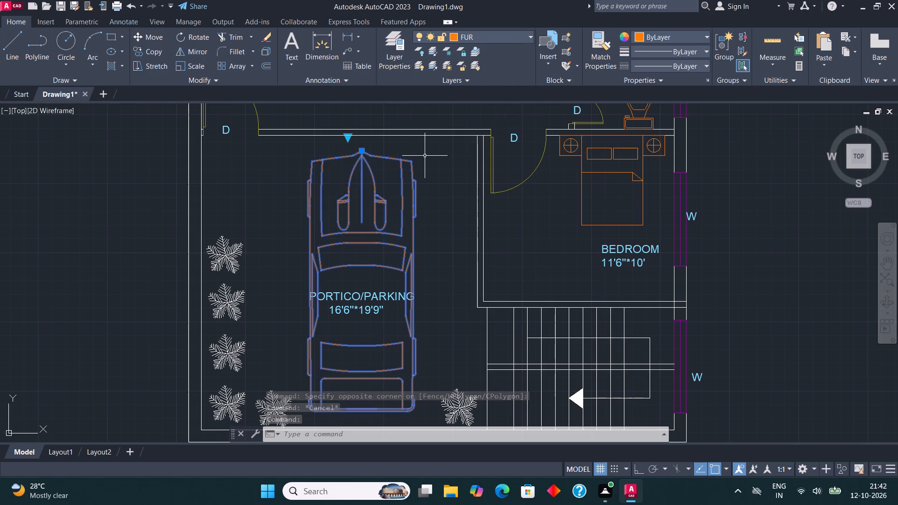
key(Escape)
Assign the car in the portico/parking area to the DOOR layer.
scroll(427, 215, down, 2)
scroll(427, 231, up, 2)
click(413, 219)
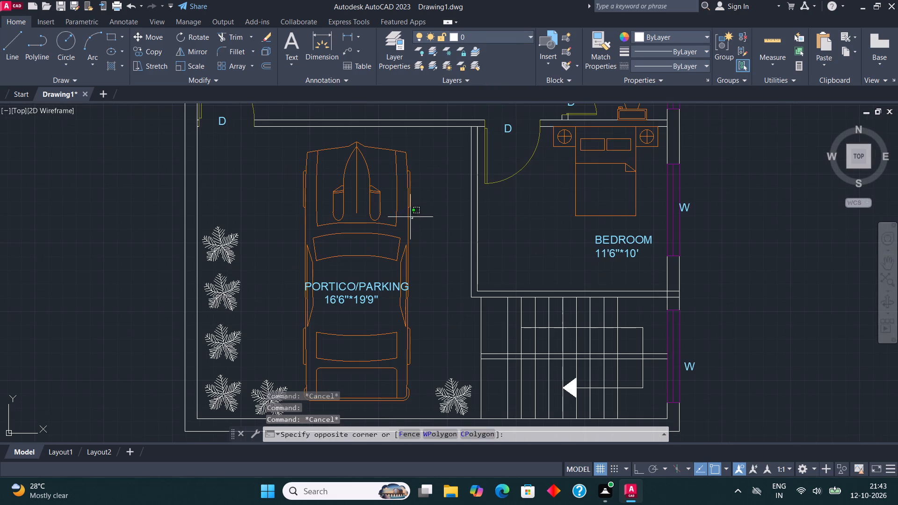
click(393, 203)
click(488, 30)
click(488, 36)
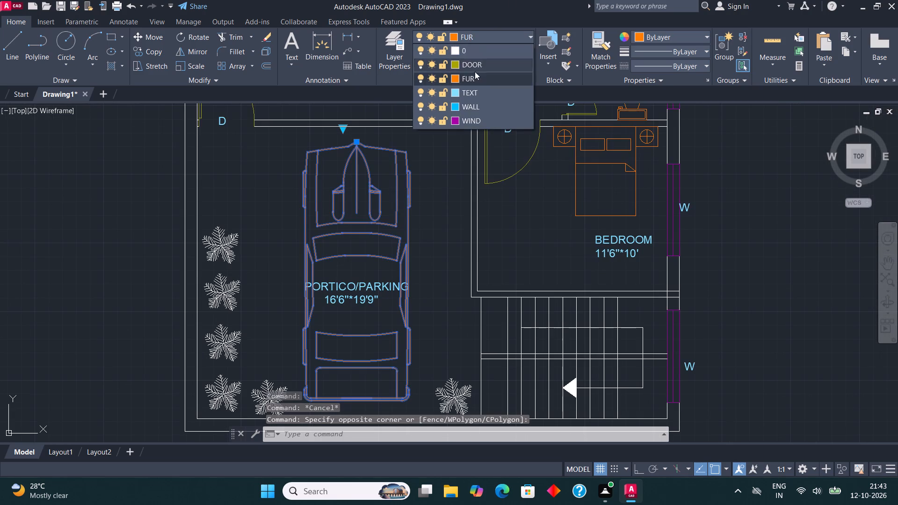
click(471, 66)
key(Escape)
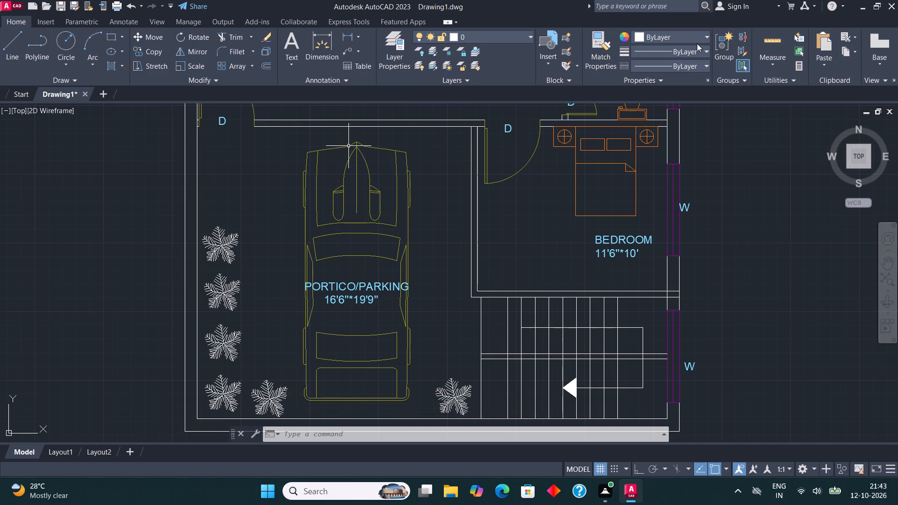
Create a layer named TREE with colour index 90.
click(399, 41)
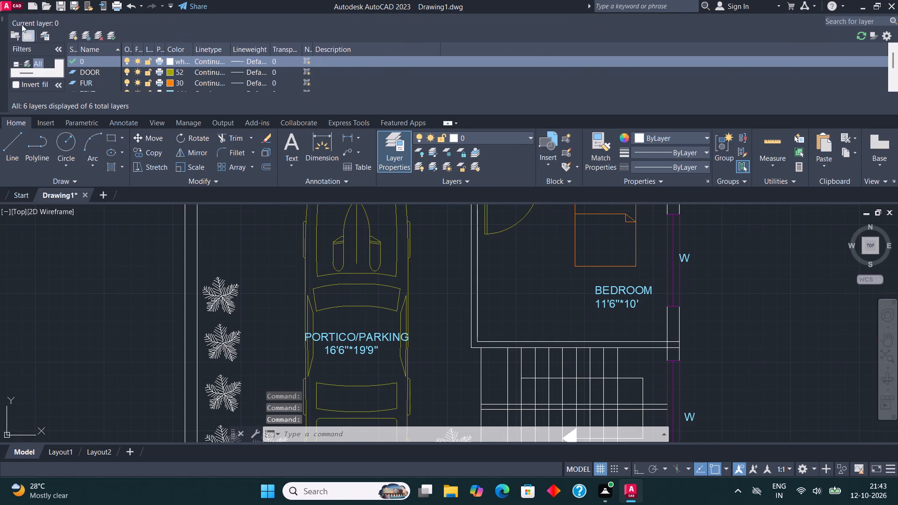
scroll(105, 76, down, 3)
scroll(105, 76, up, 1)
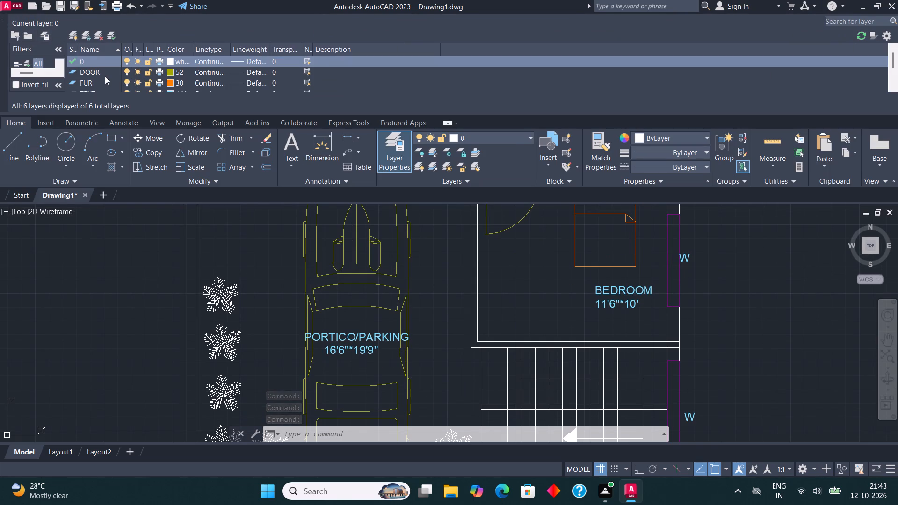
click(72, 38)
key(r)
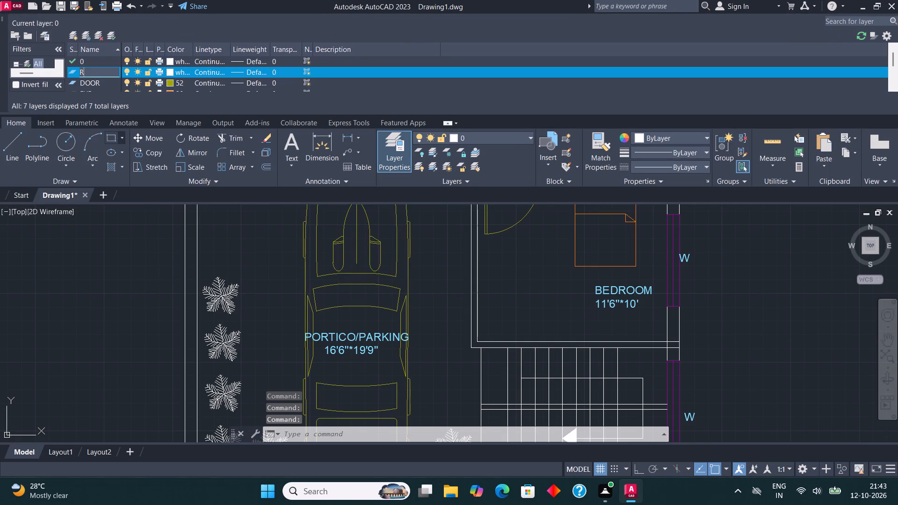
key(BackSpace)
text(TREE)
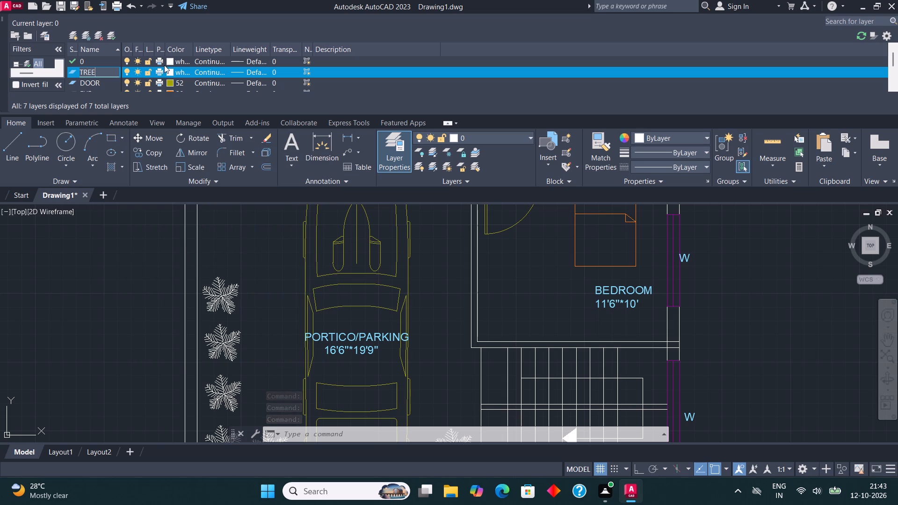
click(168, 68)
click(414, 202)
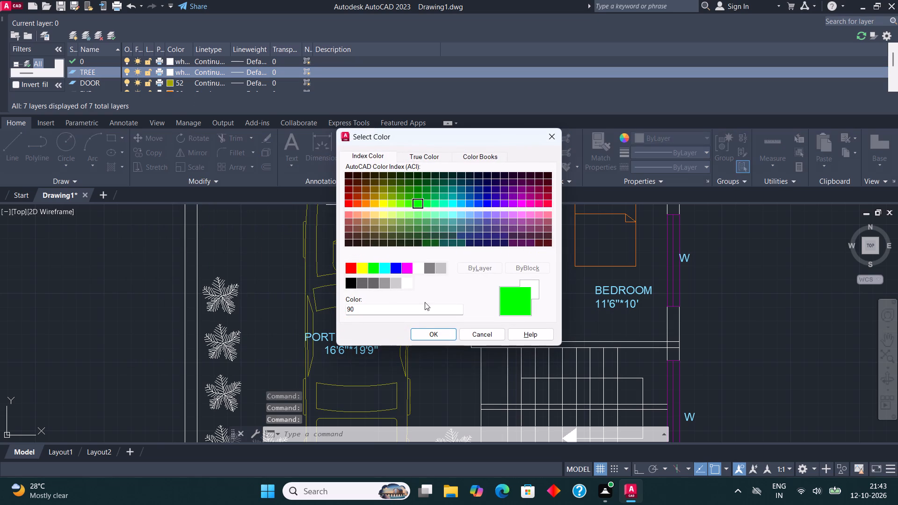
click(426, 334)
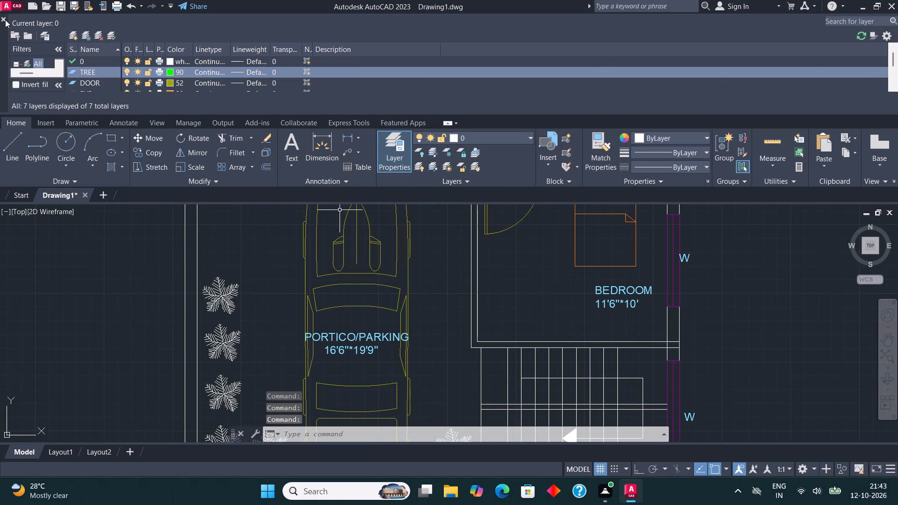
click(3, 18)
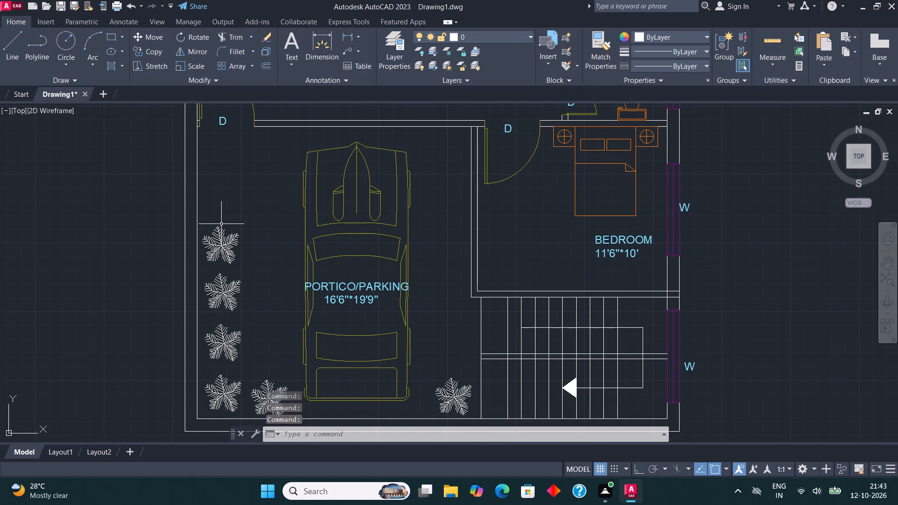
Select all the matching plant blocks in the portico and assign them to the TREE layer.
click(222, 224)
click(224, 245)
click(224, 245)
right_click(224, 245)
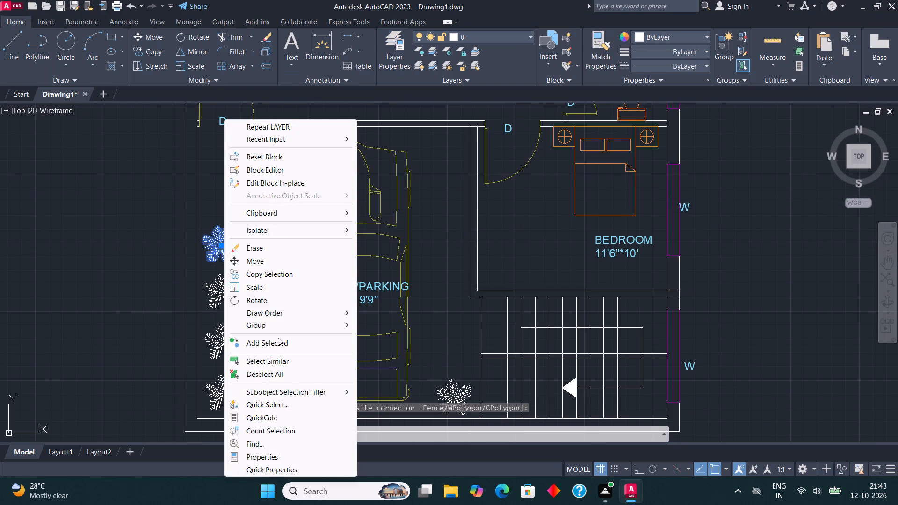
click(284, 357)
click(480, 38)
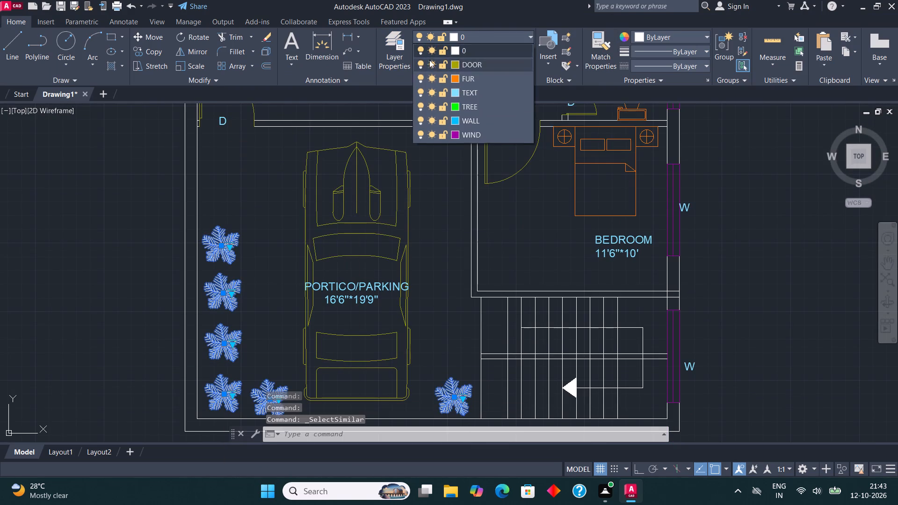
click(467, 104)
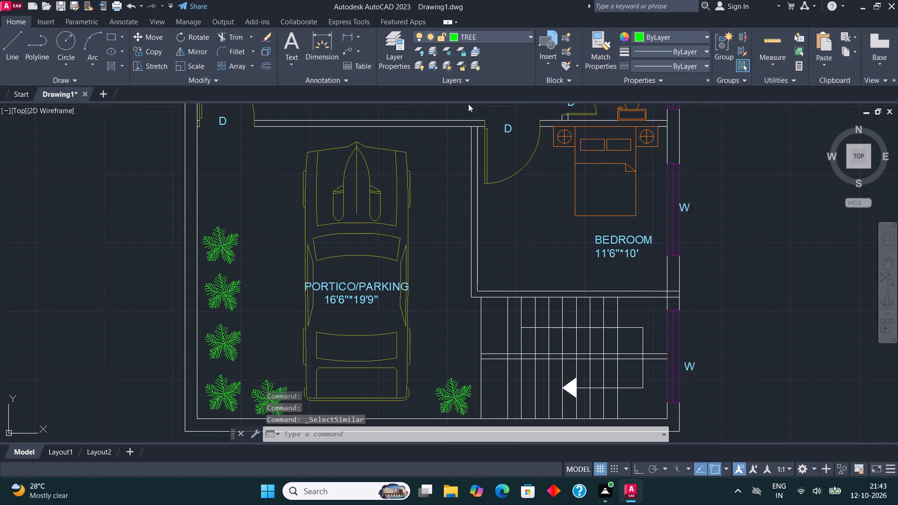
key(Escape)
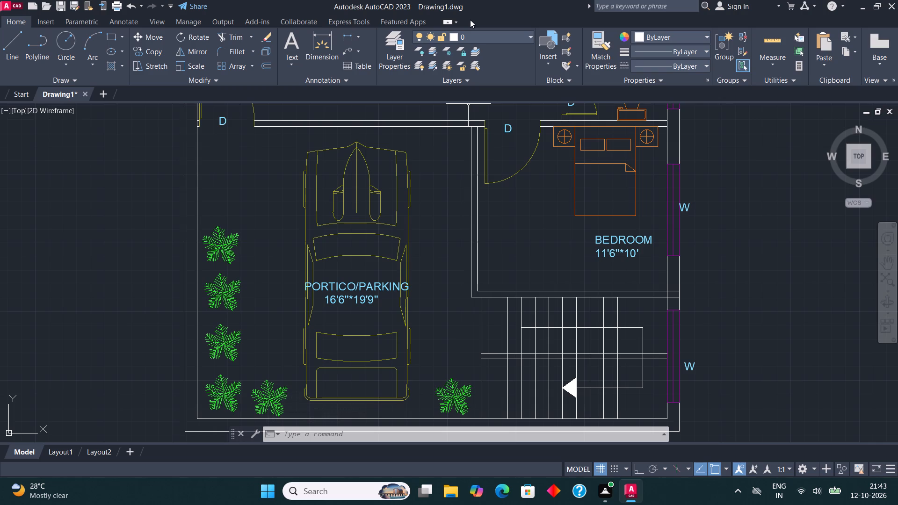
Assign the staircase's treads, divider lines and direction arrow to the FUR layer.
scroll(564, 315, down, 2)
scroll(574, 344, up, 3)
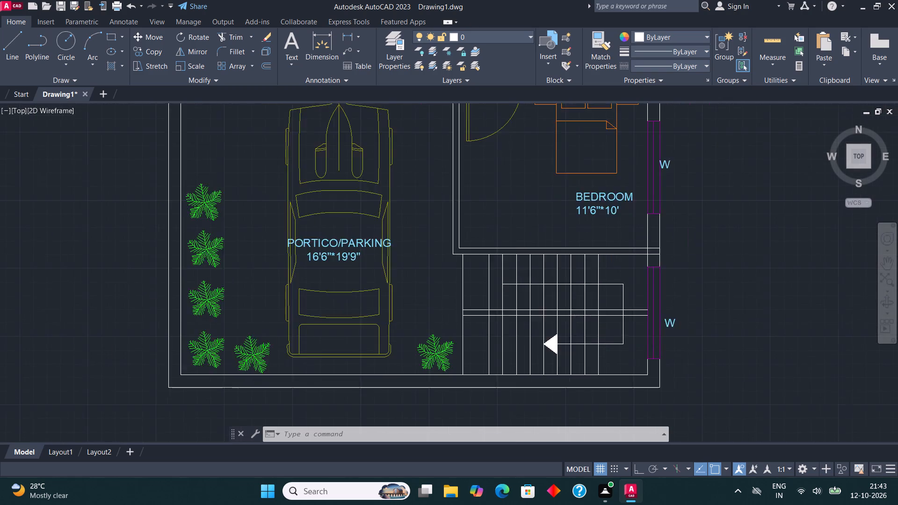
click(654, 360)
click(392, 235)
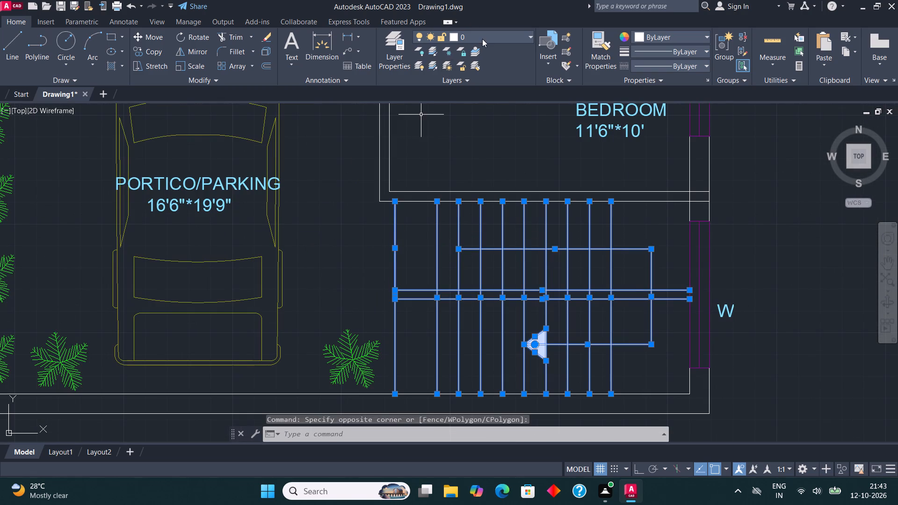
click(482, 39)
click(484, 73)
scroll(377, 271, down, 1)
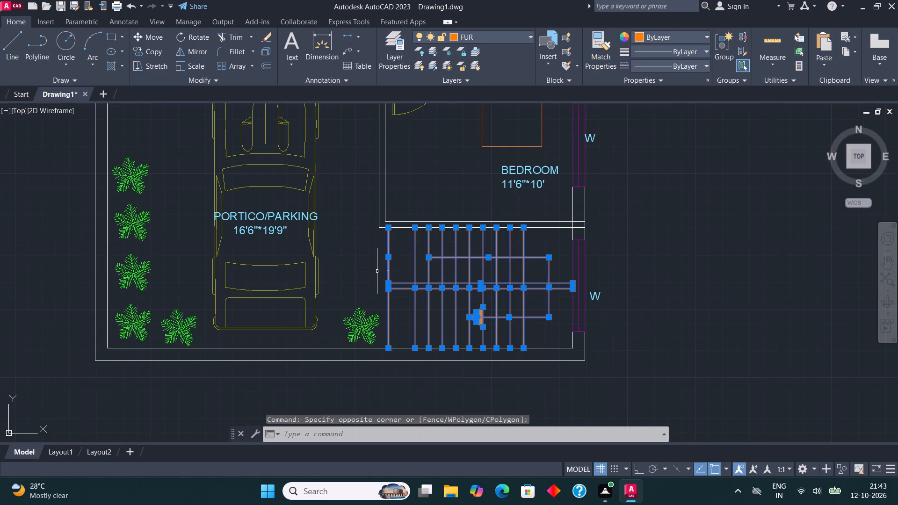
key(Escape)
Make WALL the current layer and solid-hatch the north outer wall from the kitchen to the 11'6"*16' bedroom window, plus the 5'*3'8" toilet's partition.
scroll(377, 271, down, 1)
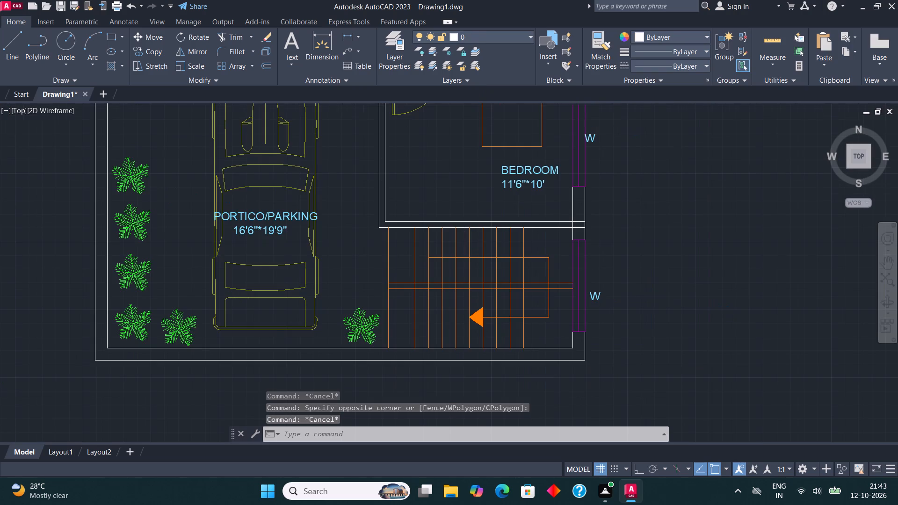
middle_drag(393, 233, 428, 347)
middle_drag(400, 198, 411, 224)
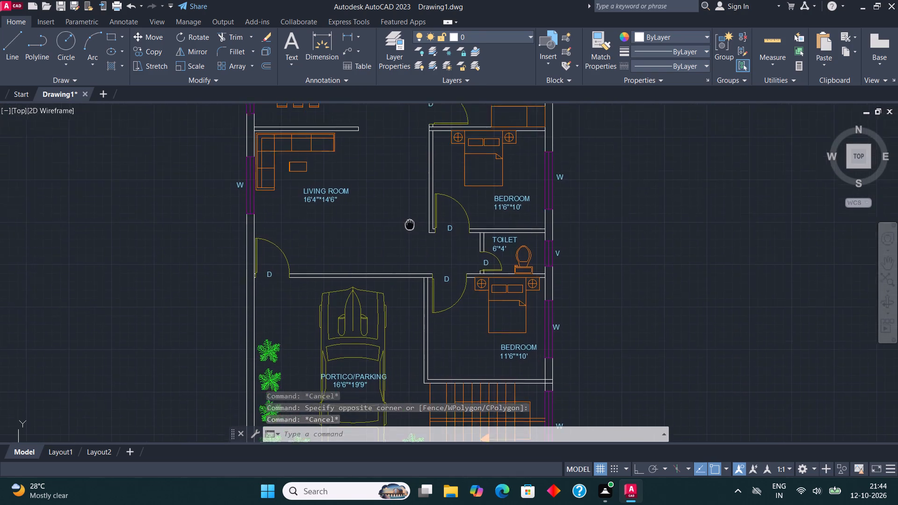
middle_drag(411, 224, 442, 323)
middle_drag(409, 239, 420, 351)
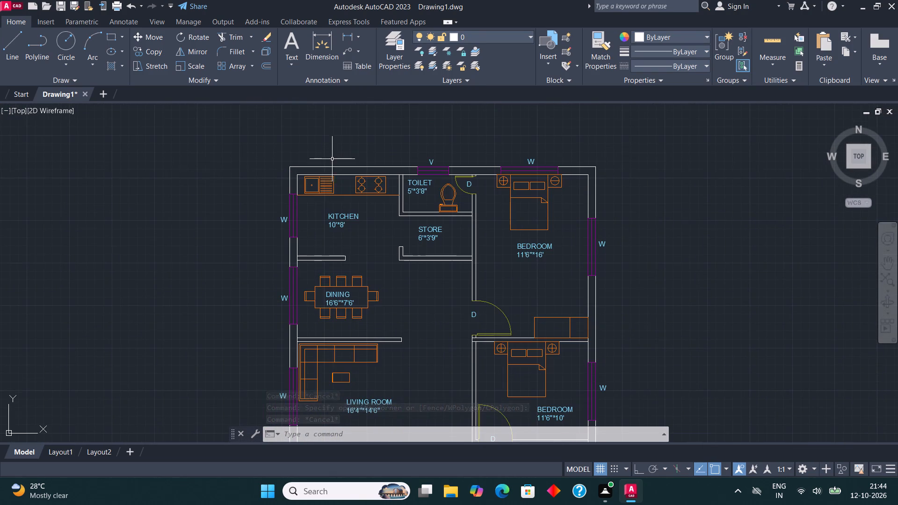
scroll(331, 159, up, 2)
click(502, 35)
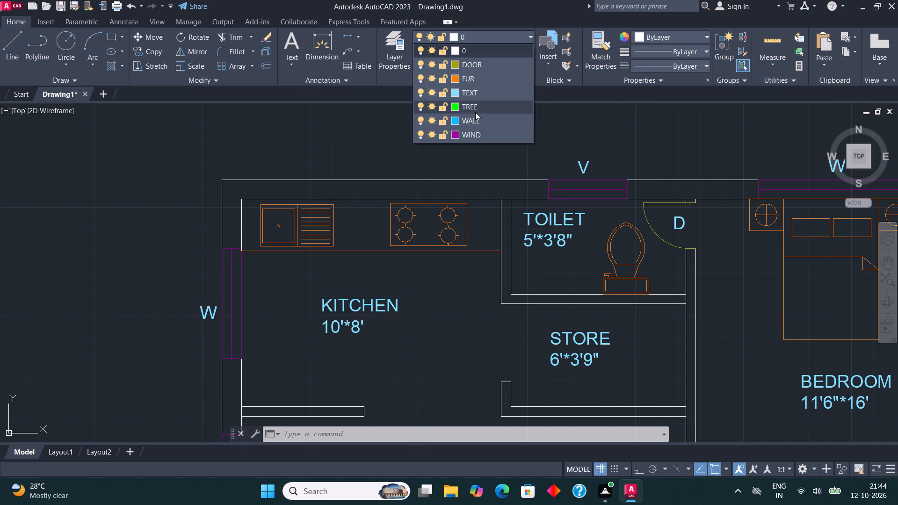
click(480, 123)
key(h)
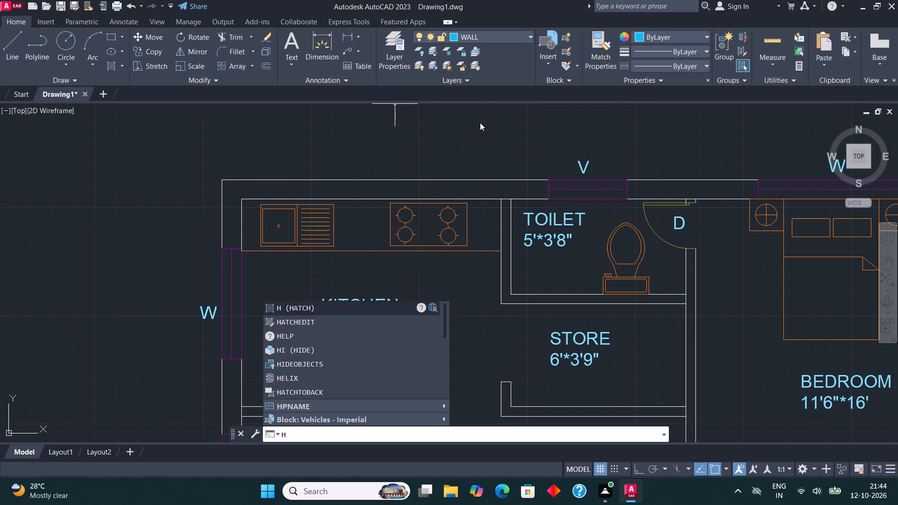
key(Return)
click(365, 185)
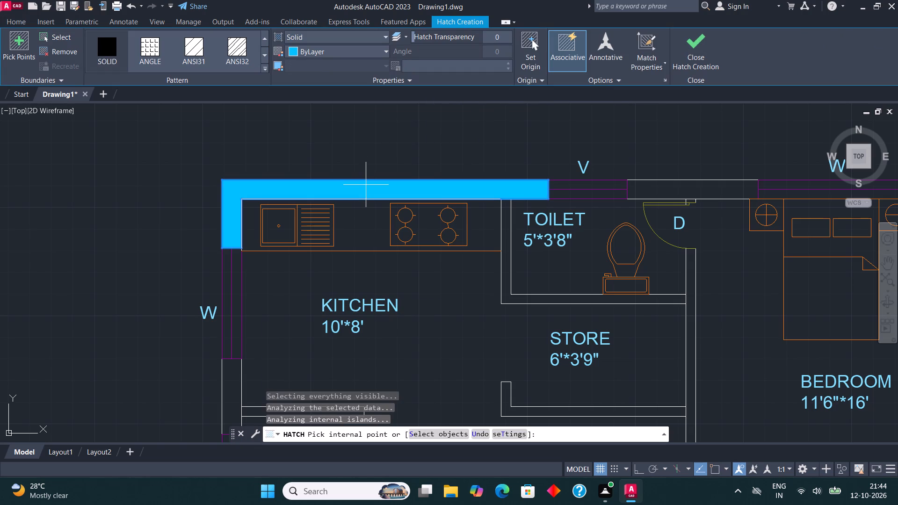
click(713, 185)
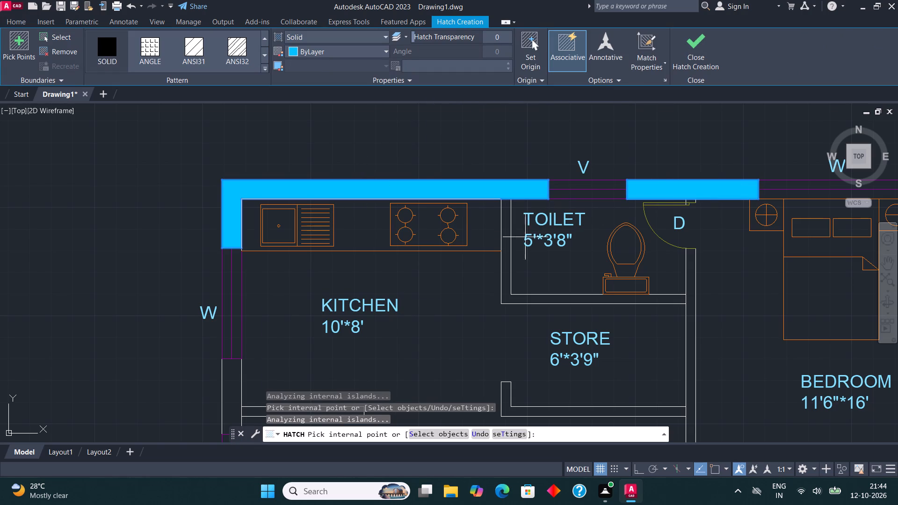
click(506, 233)
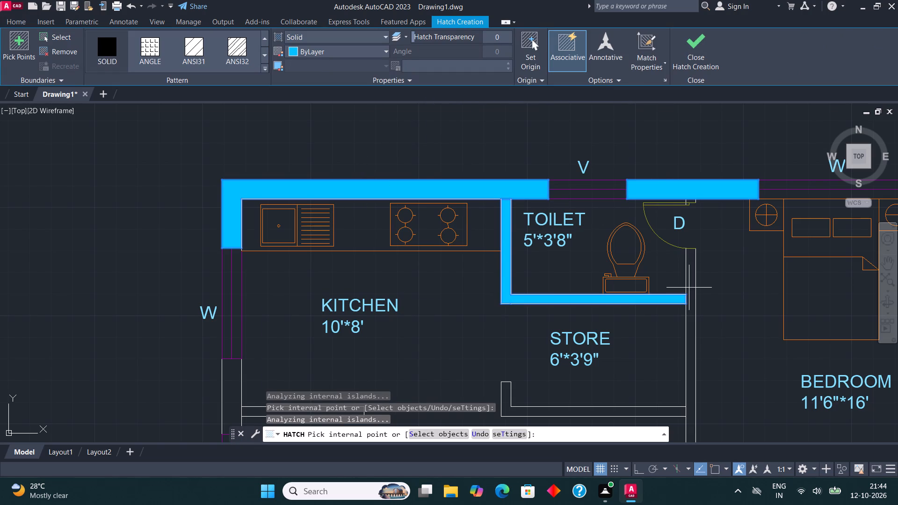
Add the wall stub beside the 5'*3'8" toilet's door and the northeast outer wall corner to the solid hatch.
click(690, 289)
key(ctrl+z)
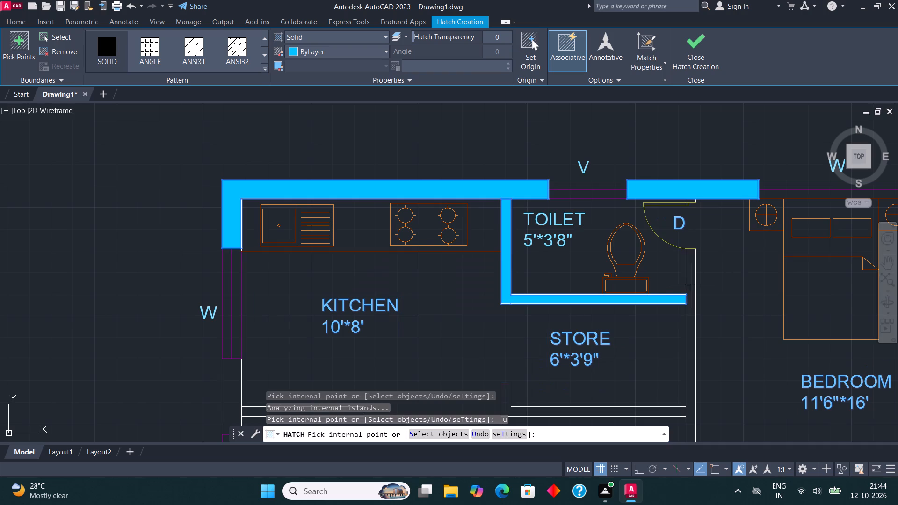
scroll(664, 202, up, 2)
click(707, 198)
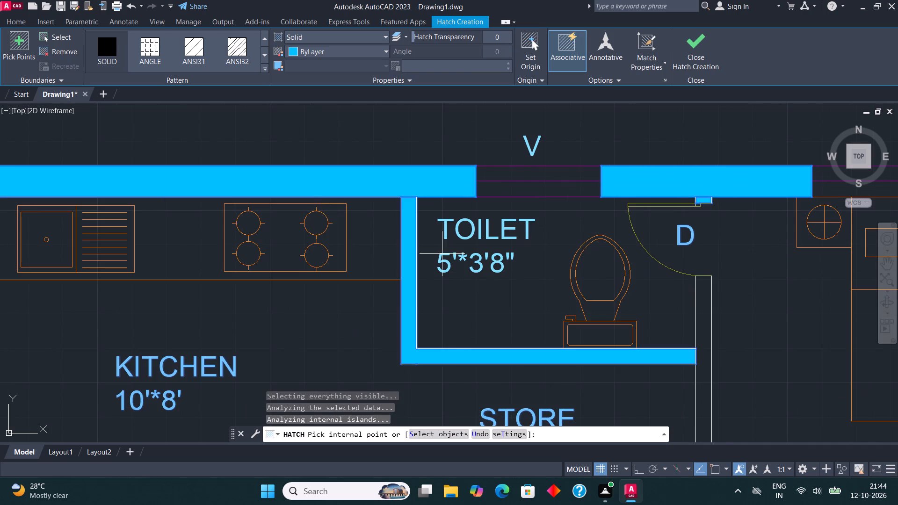
scroll(442, 255, down, 2)
click(713, 225)
Add the outer wall below the 11'6"*16' bedroom's east window, that bedroom's two inner walls and the store's L-shaped wall to the hatch.
scroll(713, 225, down, 2)
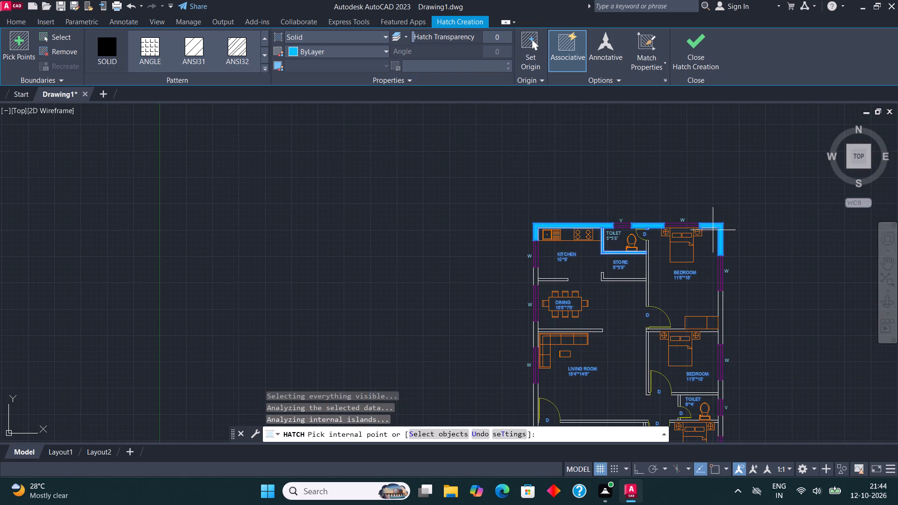
scroll(717, 325, up, 2)
click(723, 326)
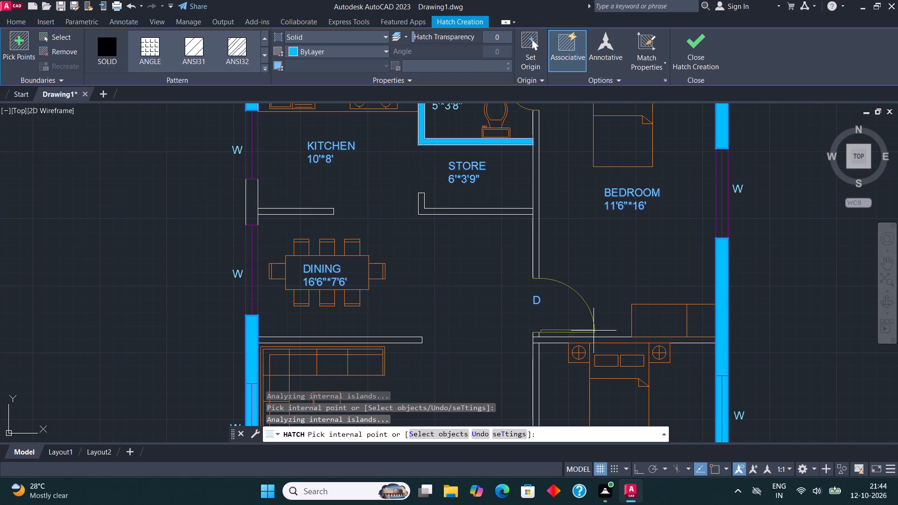
click(553, 342)
click(533, 244)
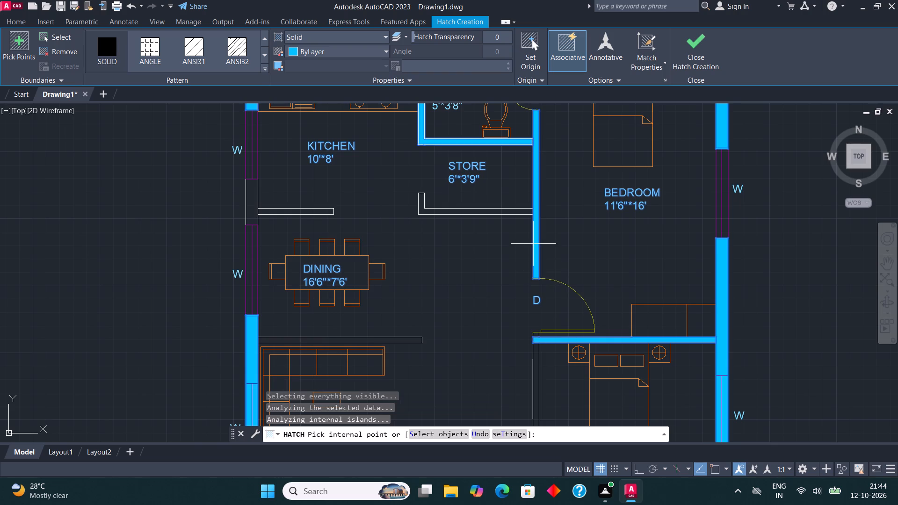
click(500, 210)
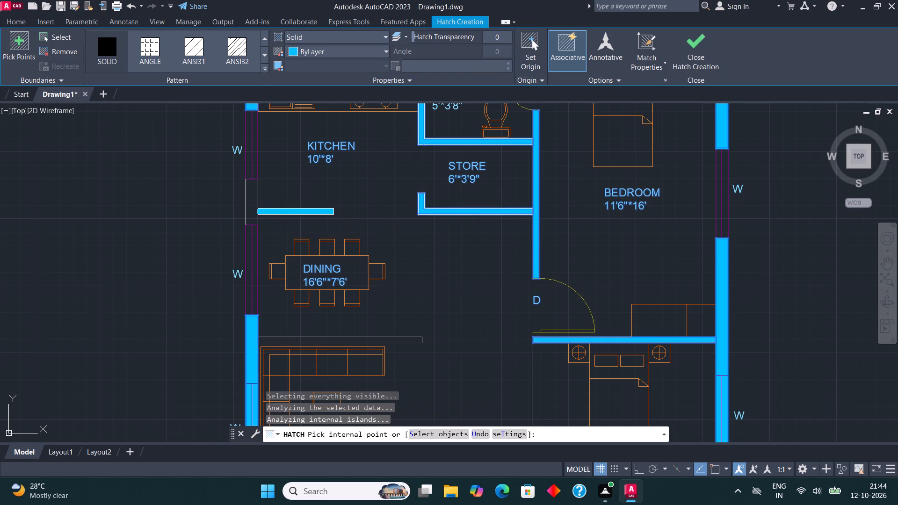
Add the kitchen–dining and dining–living room walls, the west outer wall between their windows, and the stub at the 11'6"*16' bedroom door to the hatch.
click(282, 212)
click(253, 204)
scroll(341, 288, down, 1)
middle_drag(376, 259, 387, 216)
scroll(368, 273, up, 2)
click(374, 284)
scroll(407, 228, down, 3)
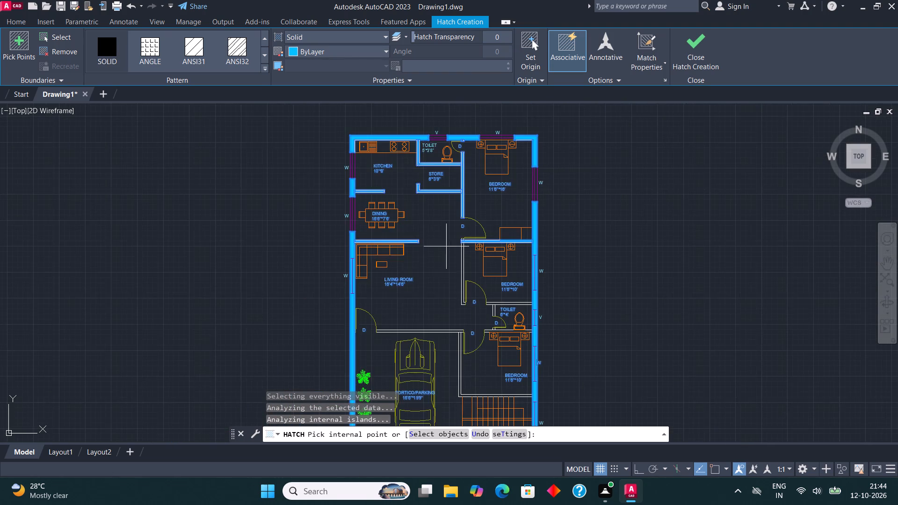
scroll(452, 236, up, 3)
click(488, 246)
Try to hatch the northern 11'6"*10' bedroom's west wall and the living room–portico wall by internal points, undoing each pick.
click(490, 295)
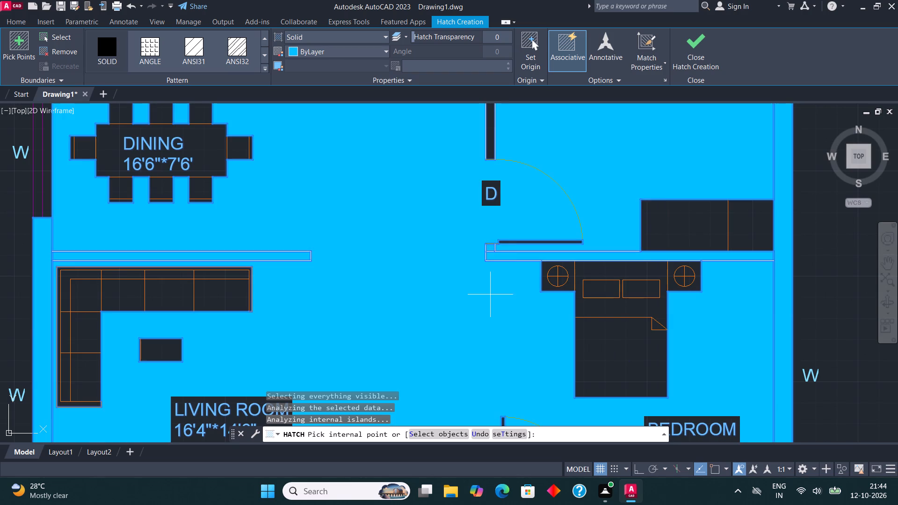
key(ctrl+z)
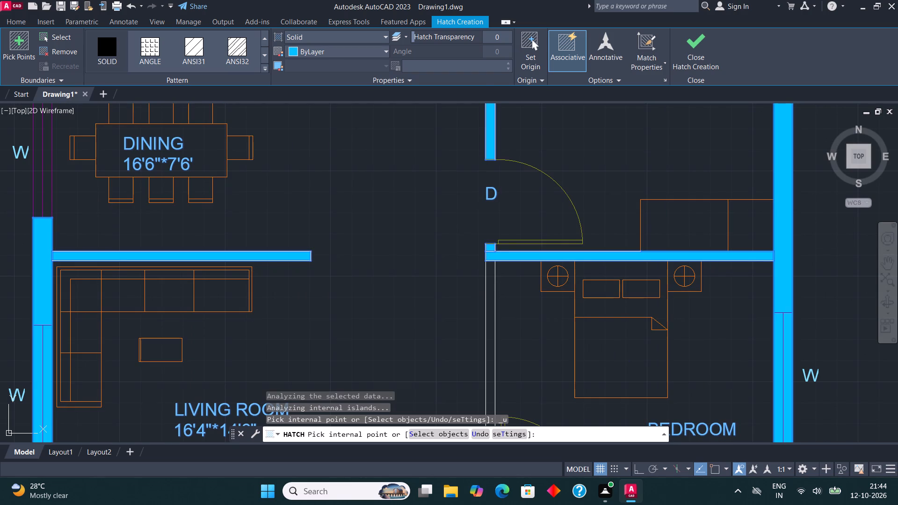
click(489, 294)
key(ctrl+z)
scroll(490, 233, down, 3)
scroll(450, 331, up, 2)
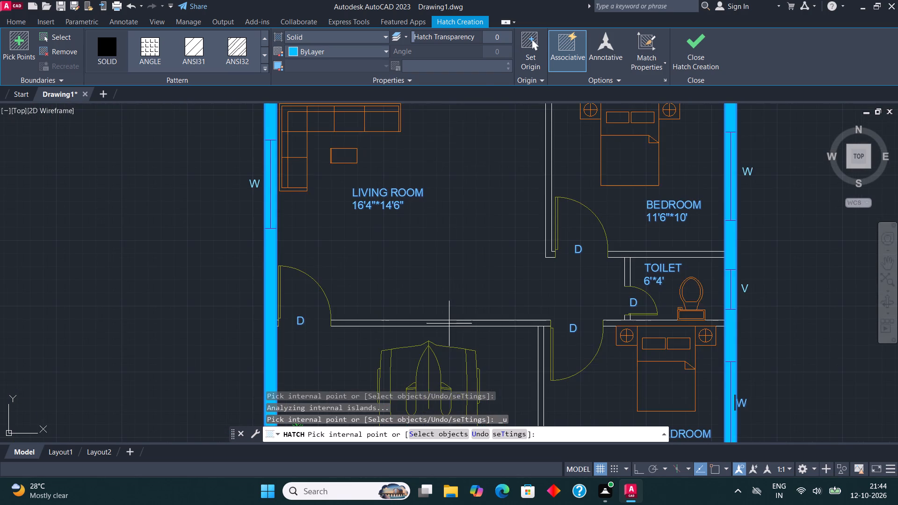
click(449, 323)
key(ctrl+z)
Add the wall between the 6'*4' toilet and the southern bedroom, plus the toilet's west partition, to the hatch and finish it.
scroll(636, 329, up, 2)
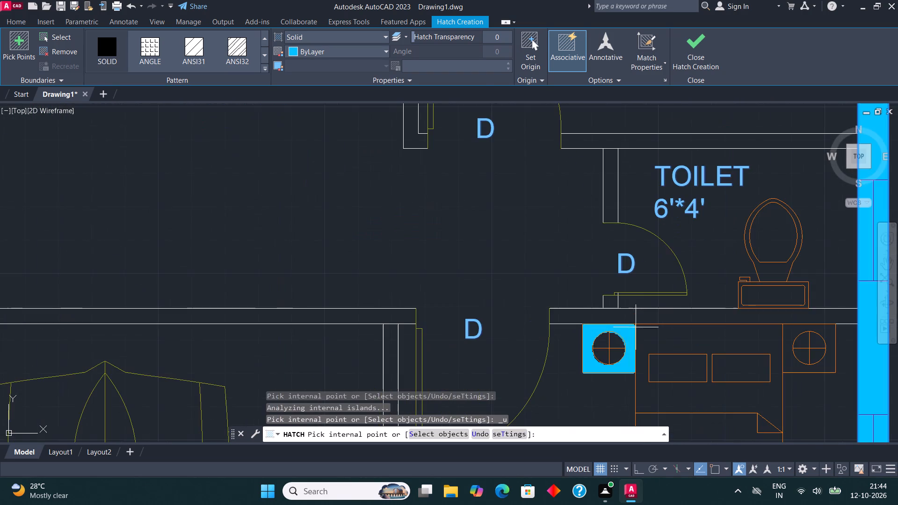
click(637, 318)
click(608, 196)
scroll(558, 147, down, 2)
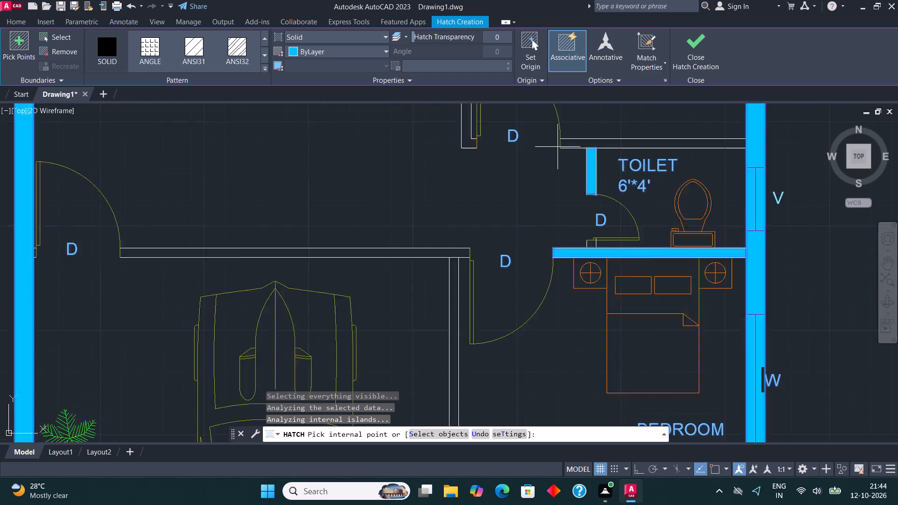
scroll(558, 147, down, 2)
scroll(556, 242, up, 3)
click(559, 218)
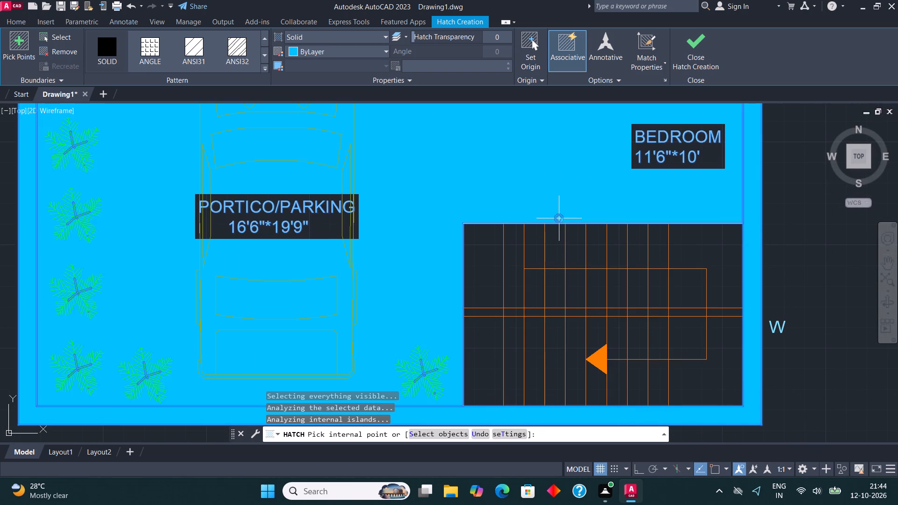
key(ctrl+z)
click(685, 44)
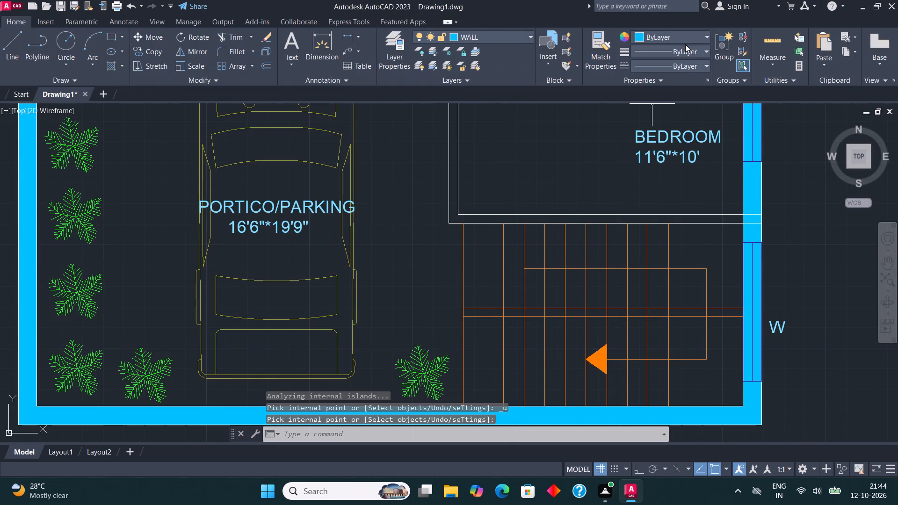
Draw closed rectangles over the southern 11'6"*10' bedroom's south wall and its west wall beside the portico.
middle_drag(469, 235, 314, 382)
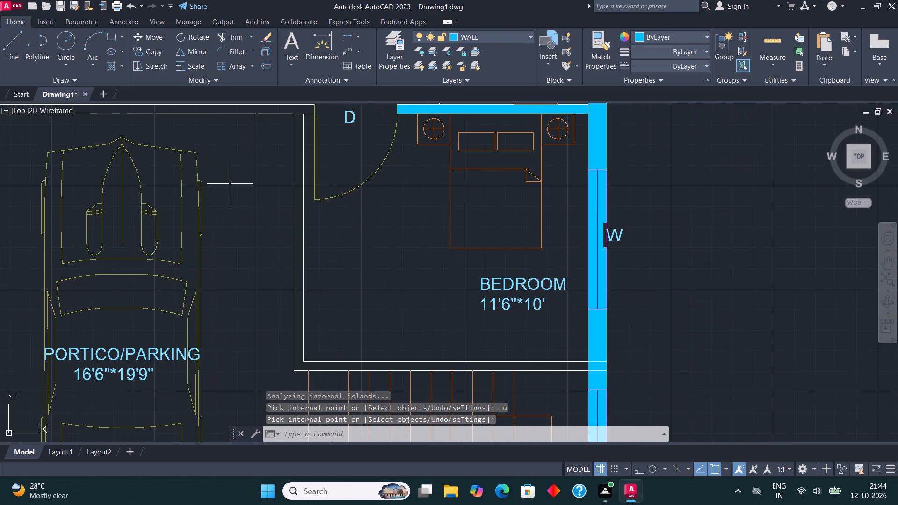
click(111, 34)
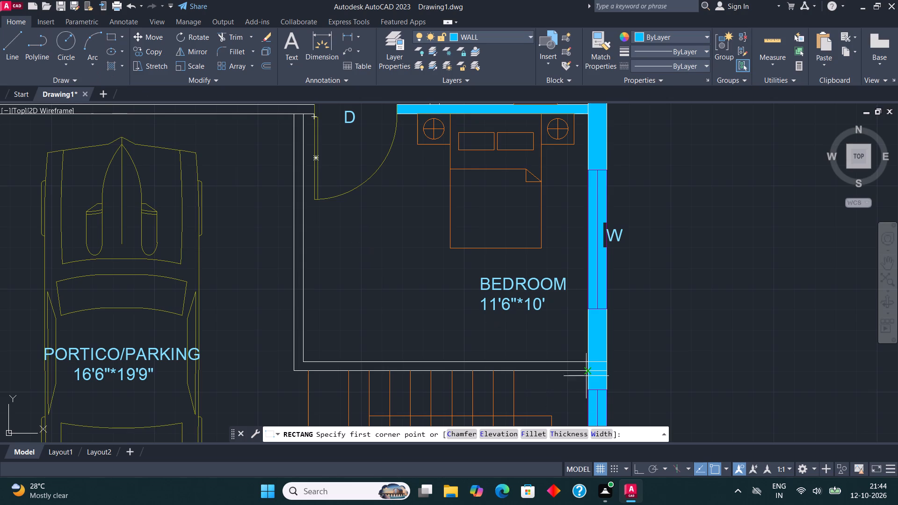
click(589, 368)
click(307, 362)
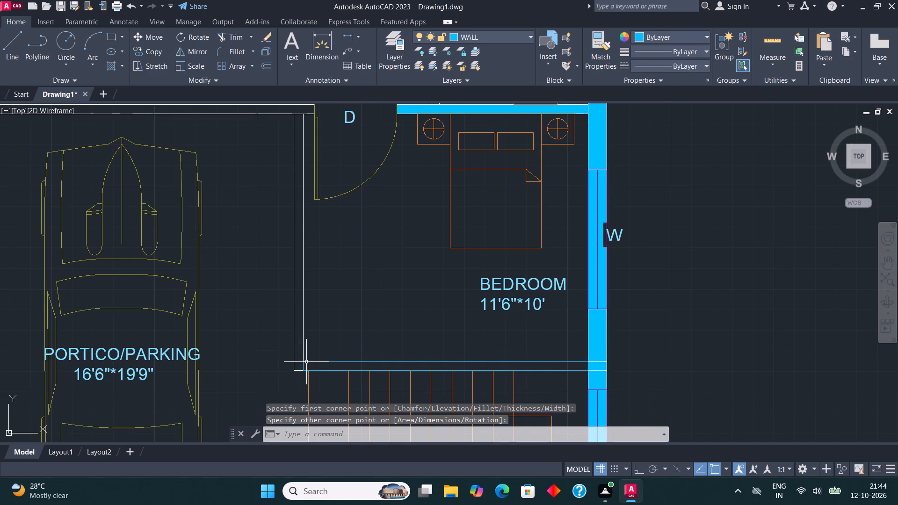
click(114, 35)
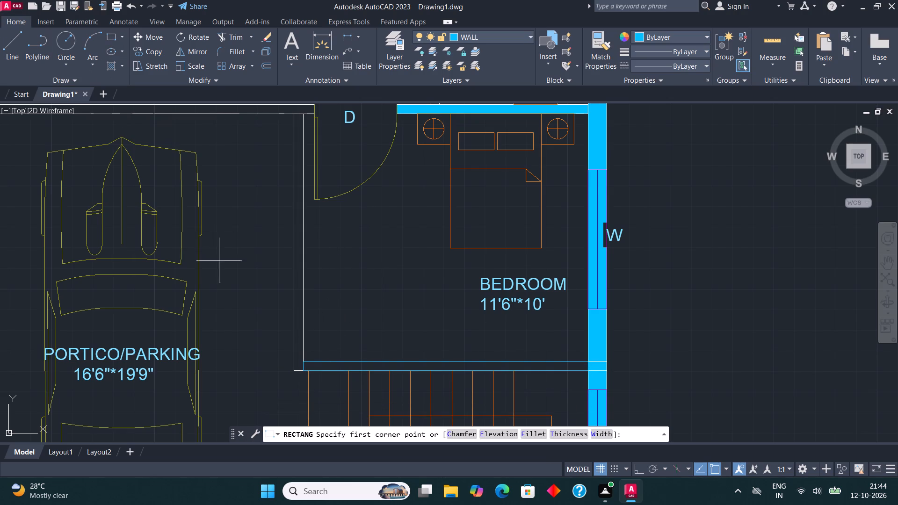
click(292, 375)
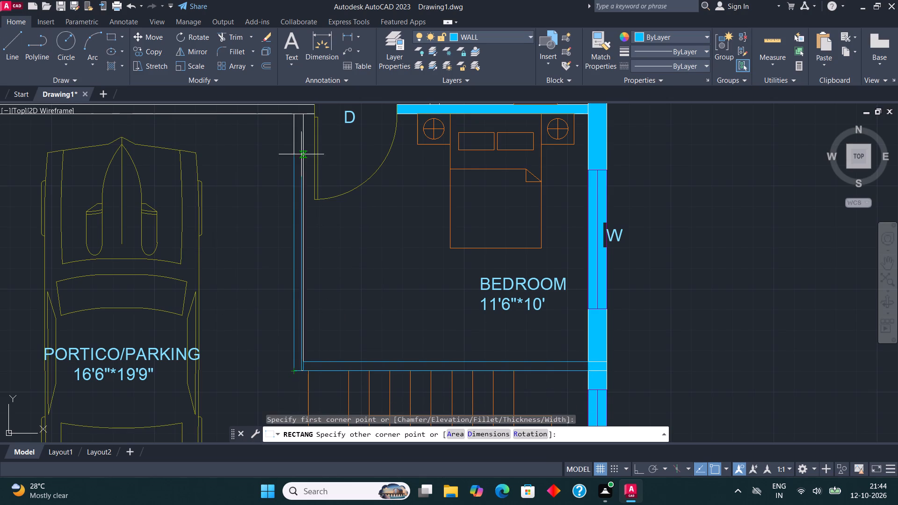
click(305, 117)
Draw a rectangle over the wall between the living room and the portico, from the entrance door to the southern bedroom's door.
middle_drag(239, 152, 403, 325)
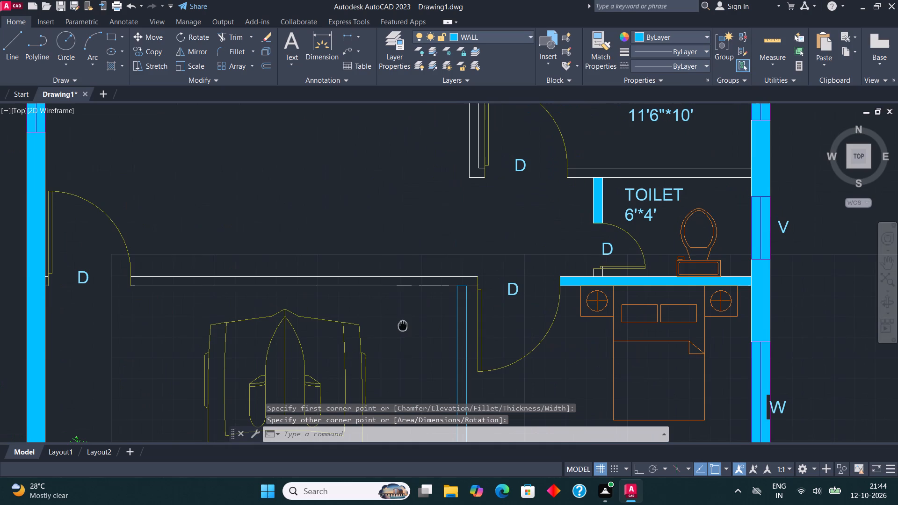
middle_drag(403, 325, 404, 325)
click(107, 36)
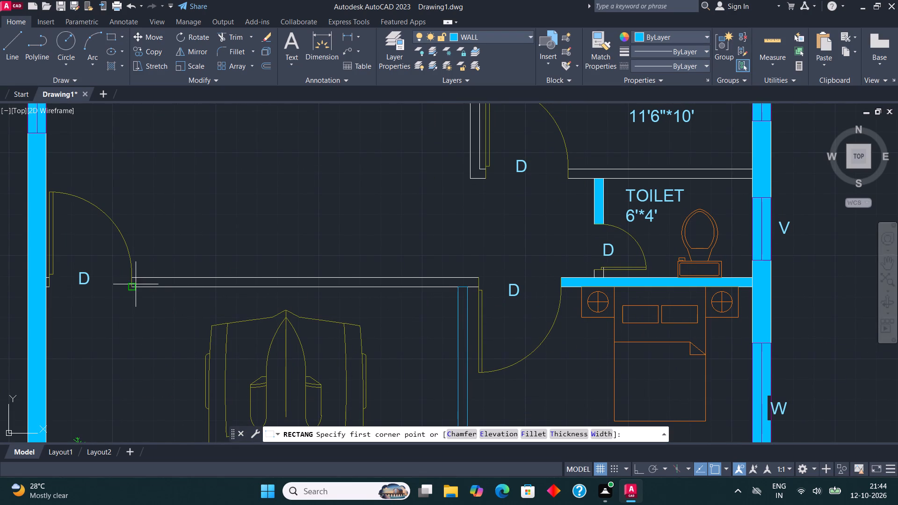
click(135, 284)
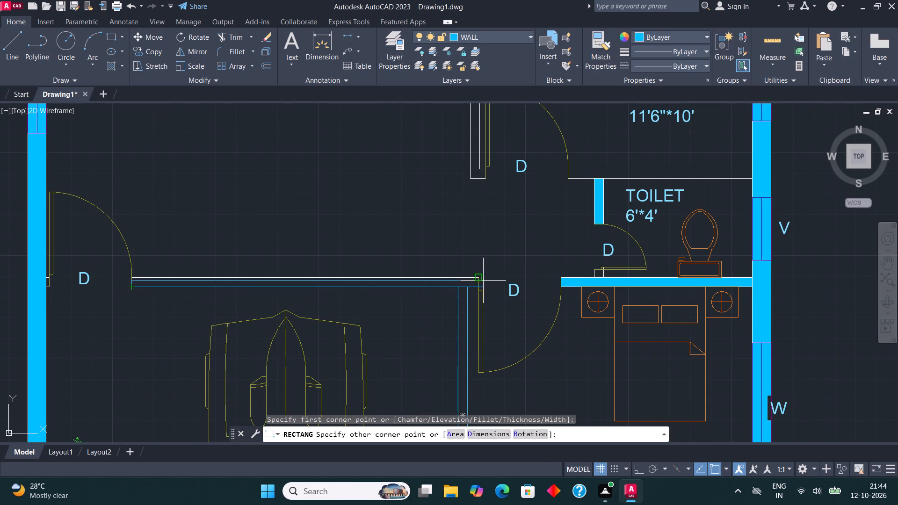
click(478, 278)
Solid-hatch the wall between the northern 11'6"*10' bedroom and the 6'*4' toilet.
scroll(418, 331, down, 2)
scroll(502, 226, up, 1)
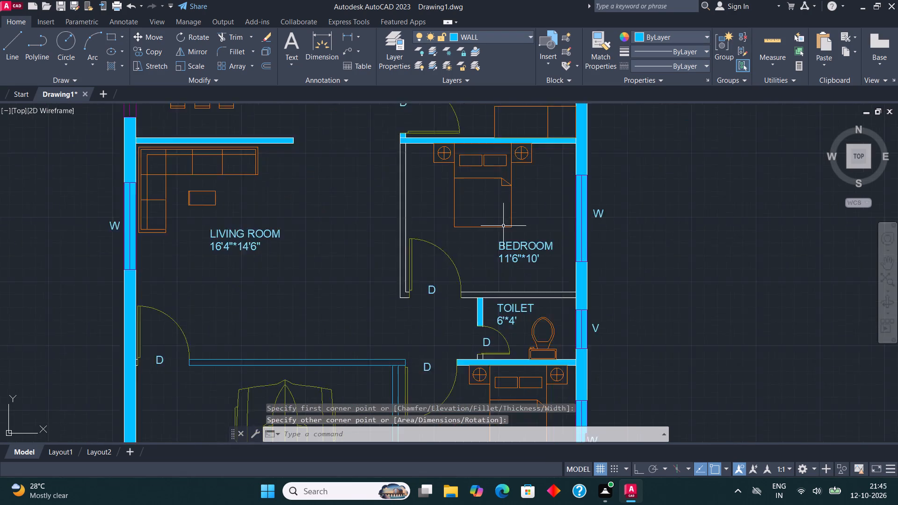
scroll(503, 226, up, 1)
middle_drag(544, 333, 227, 302)
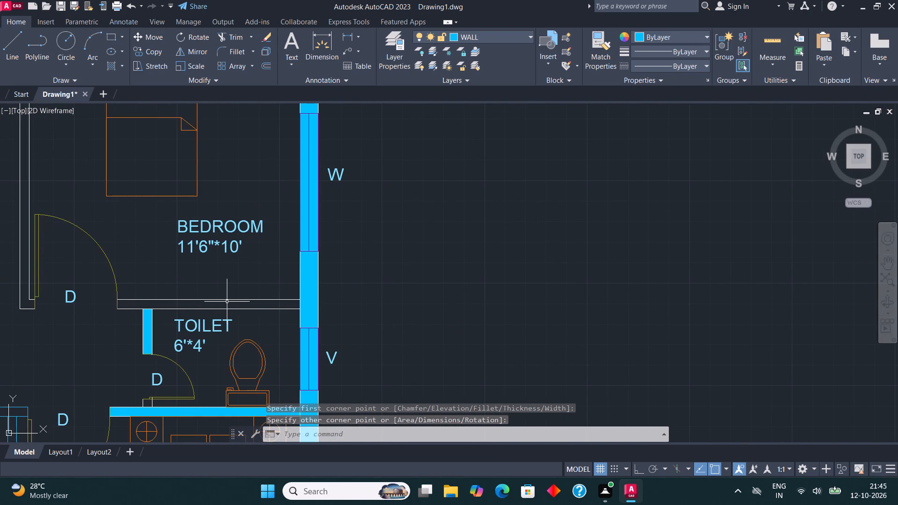
key(h)
key(Return)
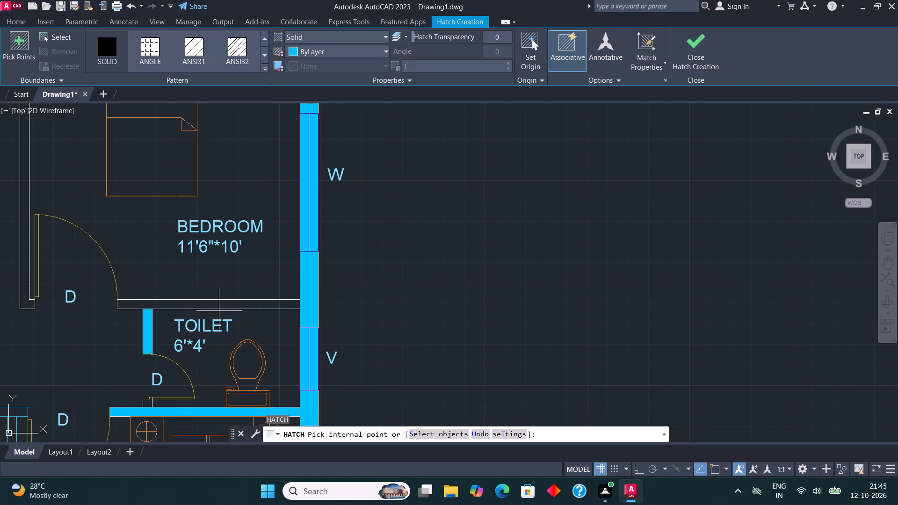
click(227, 304)
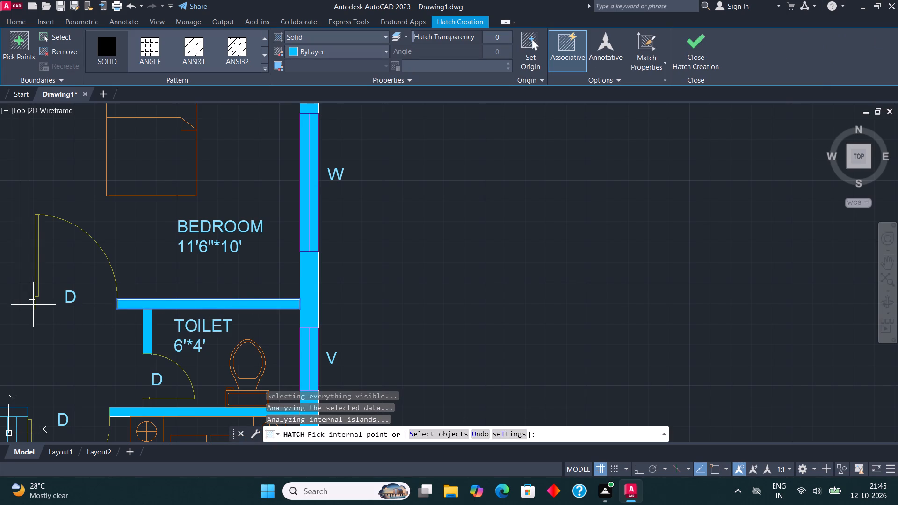
click(33, 303)
key(ctrl+z)
Add the living room–portico wall and the southern bedroom's west and south walls to the hatch and finish it.
scroll(262, 260, down, 1)
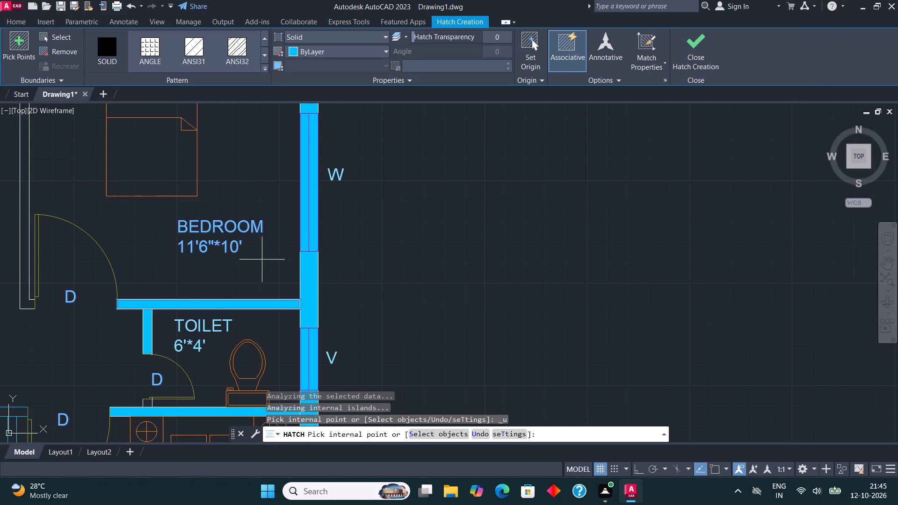
scroll(262, 260, down, 1)
click(105, 356)
click(108, 365)
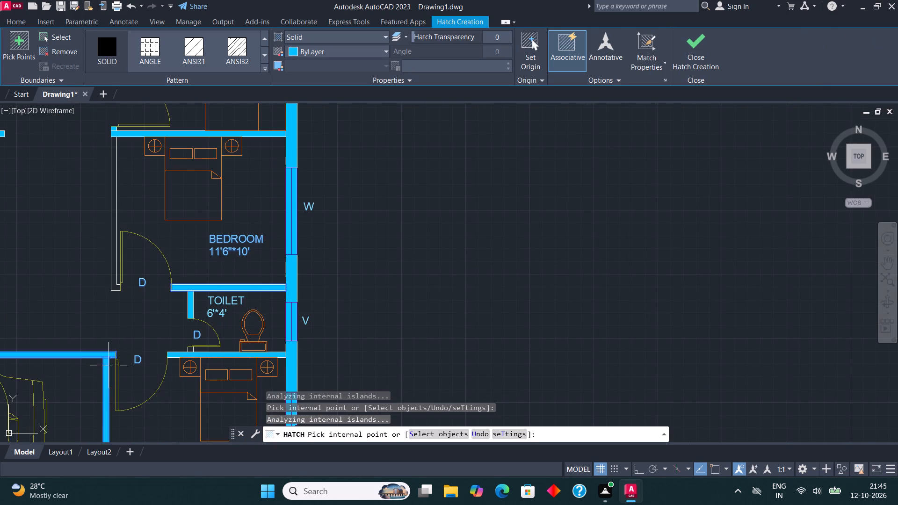
scroll(237, 288, down, 3)
click(174, 431)
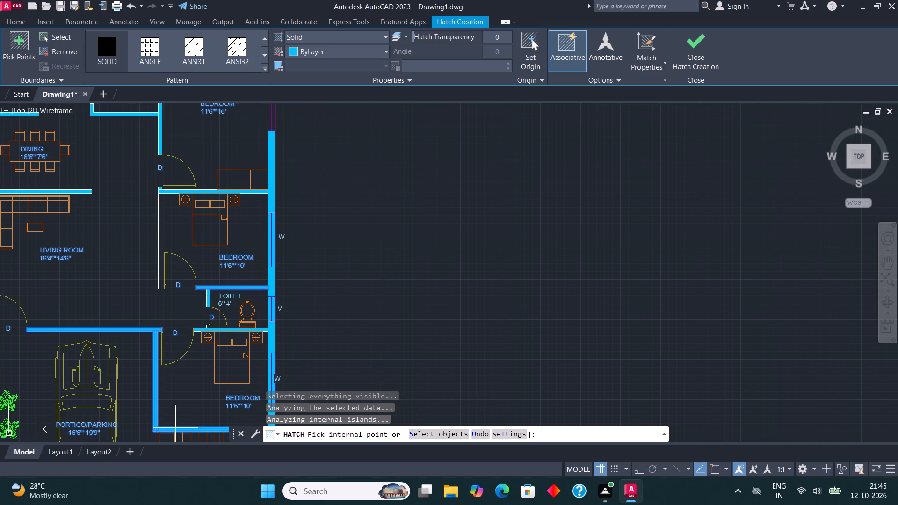
scroll(316, 322, down, 3)
scroll(213, 343, up, 2)
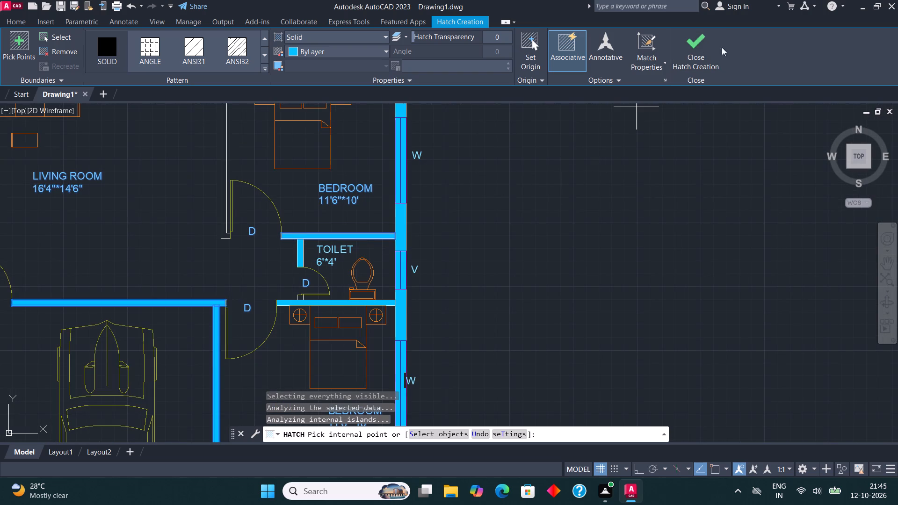
click(697, 45)
Draw rectangles over the short wall return at the northern 11'6"*10' bedroom's door and over that bedroom's full west wall.
middle_drag(351, 204, 372, 288)
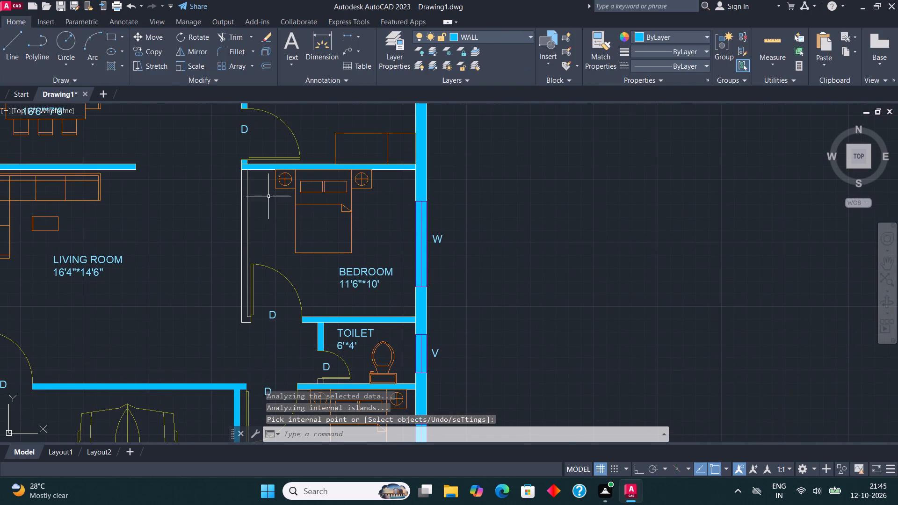
scroll(263, 180, up, 1)
click(109, 35)
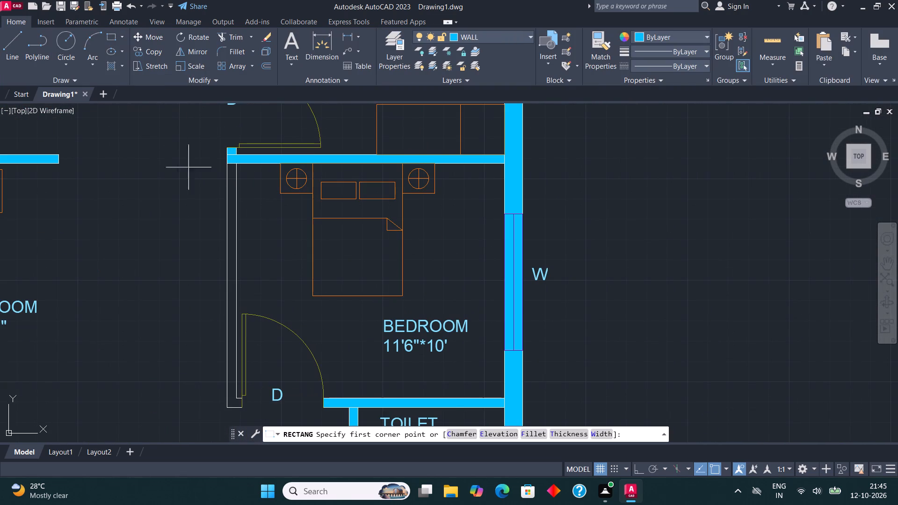
scroll(251, 413, up, 1)
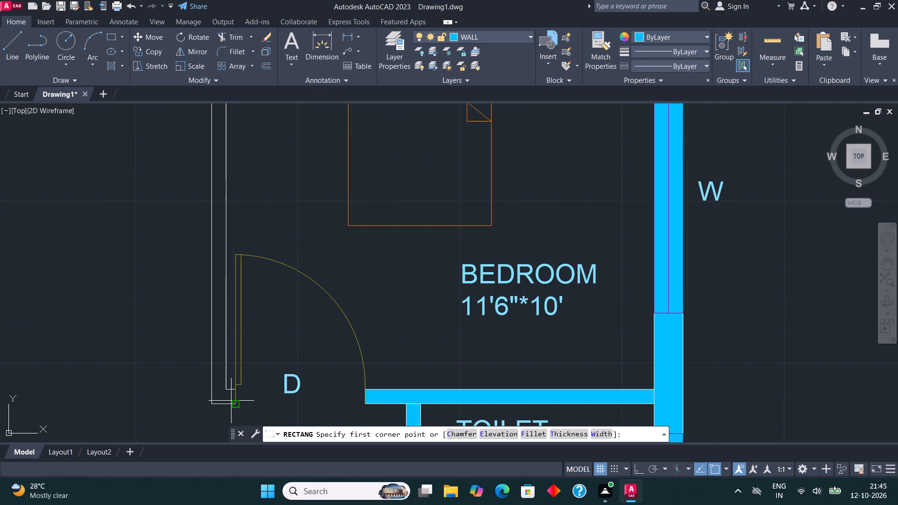
click(239, 403)
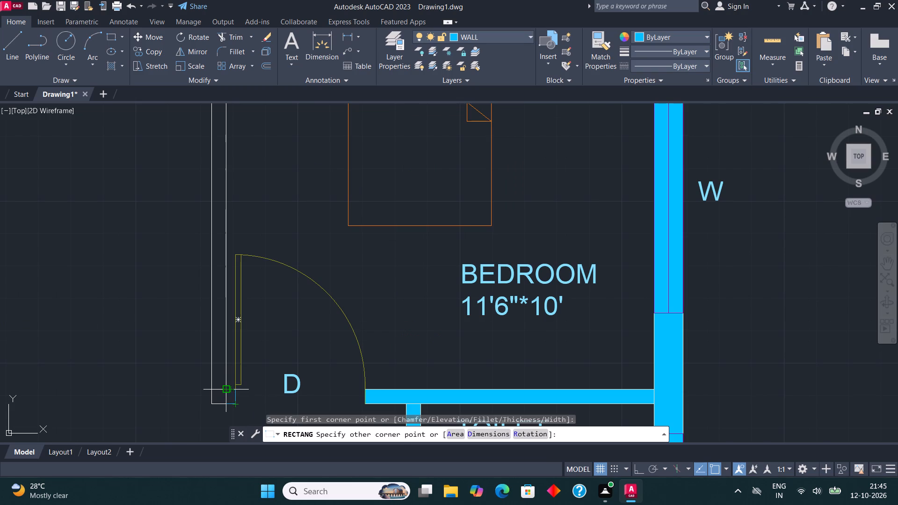
click(226, 390)
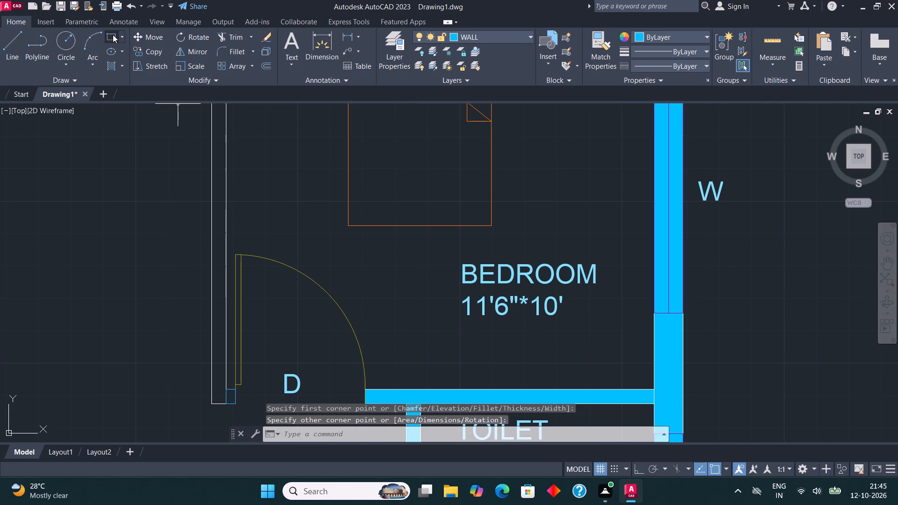
click(113, 35)
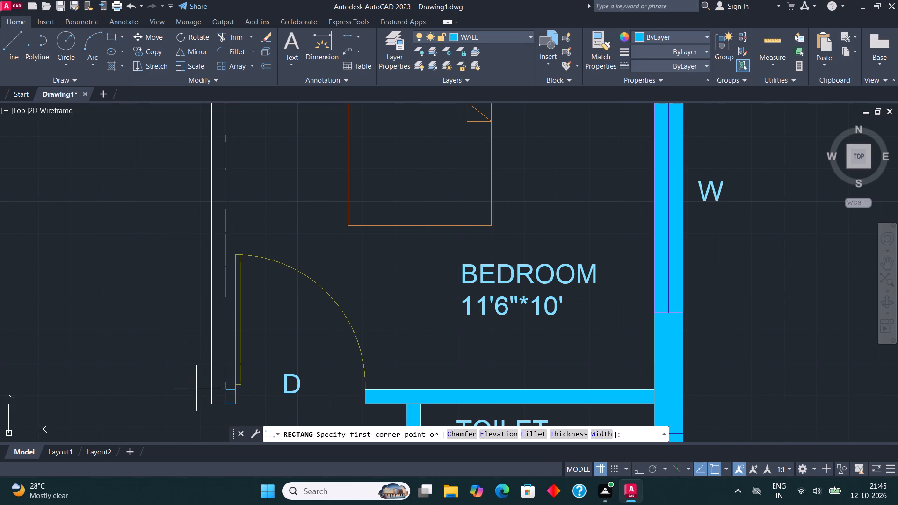
click(210, 404)
scroll(210, 404, down, 1)
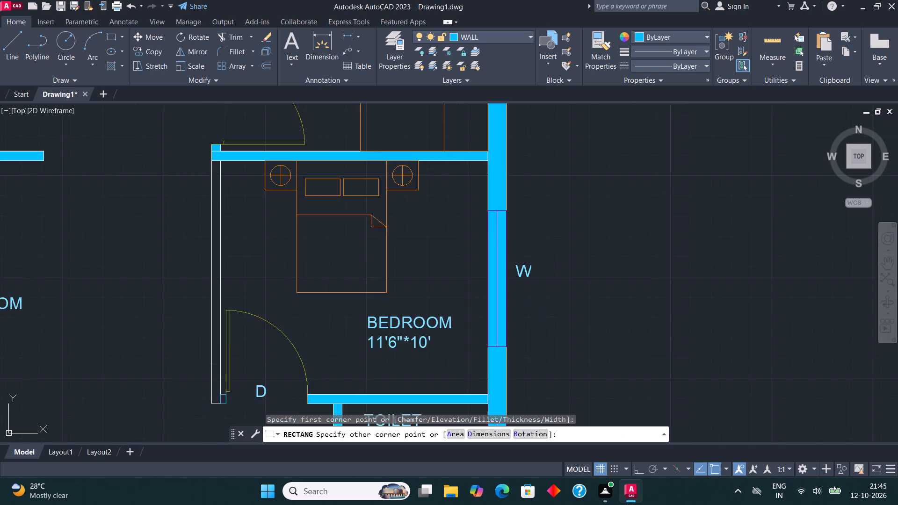
scroll(210, 404, down, 2)
scroll(217, 316, up, 3)
click(202, 290)
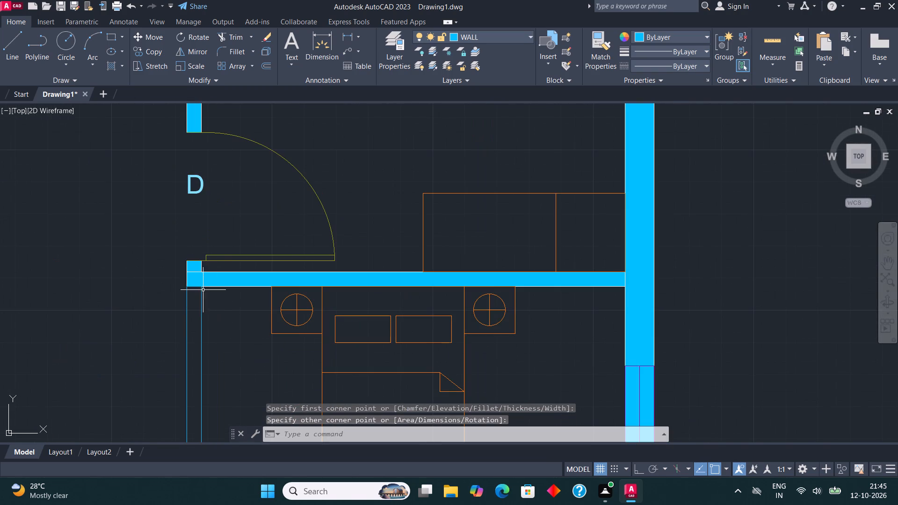
Solid-hatch the northern 11'6"*10' bedroom's west wall and the short wall return beside its door.
key(h)
key(Return)
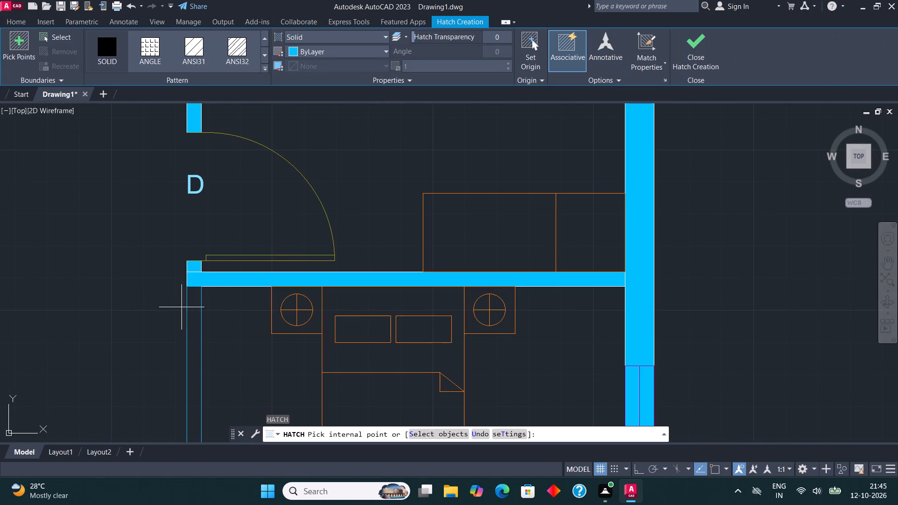
click(193, 324)
scroll(343, 199, down, 2)
scroll(290, 373, up, 3)
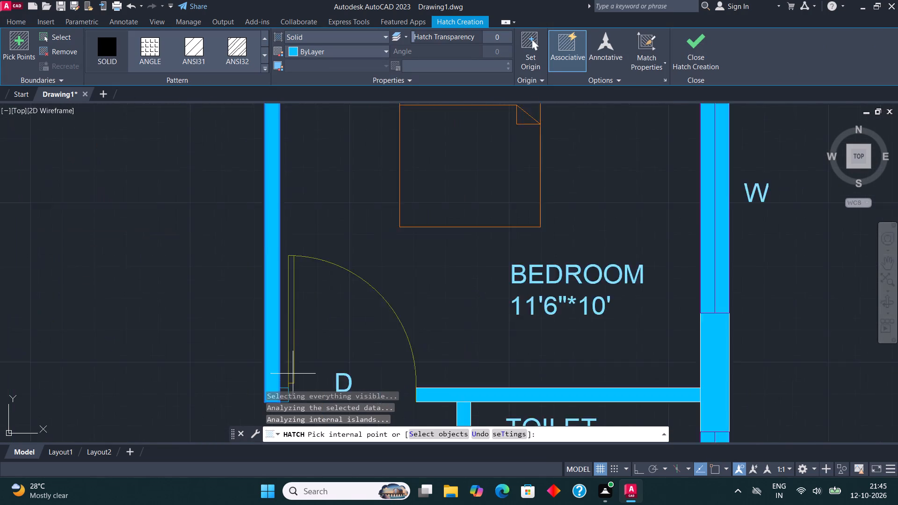
scroll(311, 350, down, 2)
scroll(306, 381, up, 2)
click(285, 361)
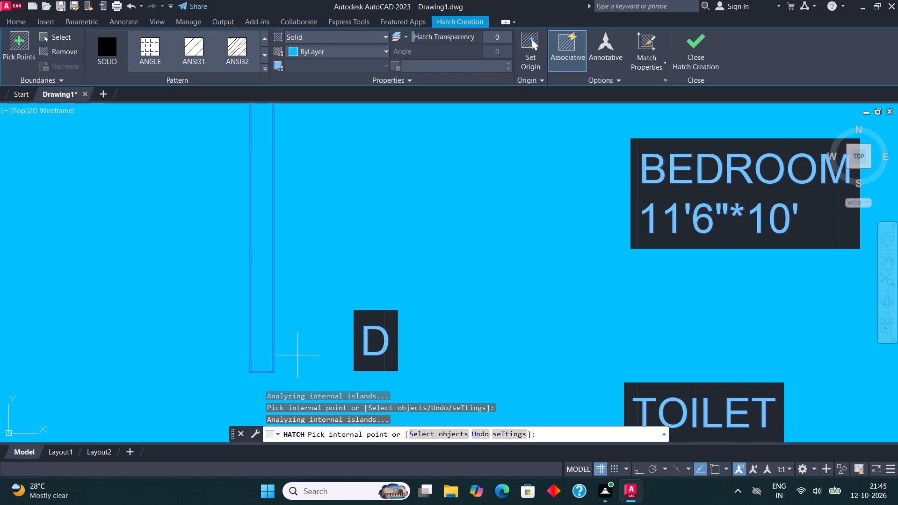
key(ctrl+z)
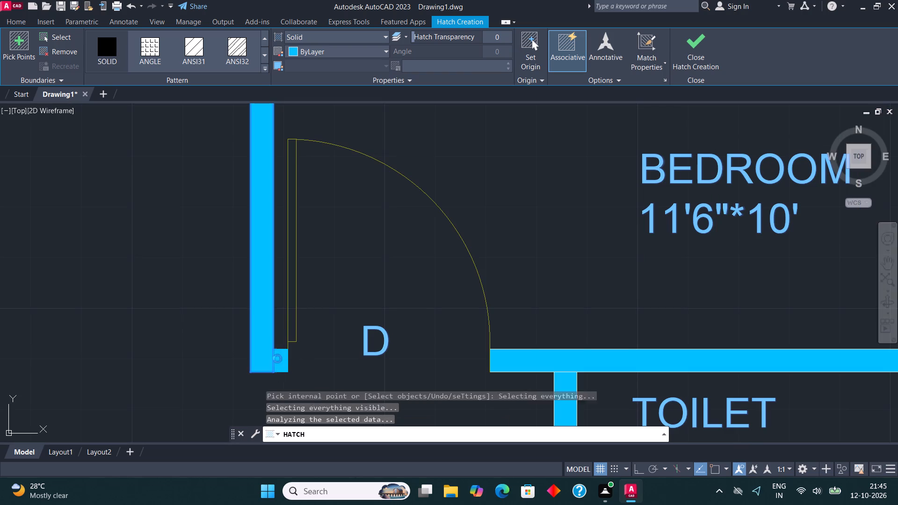
click(277, 359)
click(693, 48)
Solid-hatch the short wall stub south of the 6'*4' toilet's door.
scroll(368, 309, down, 1)
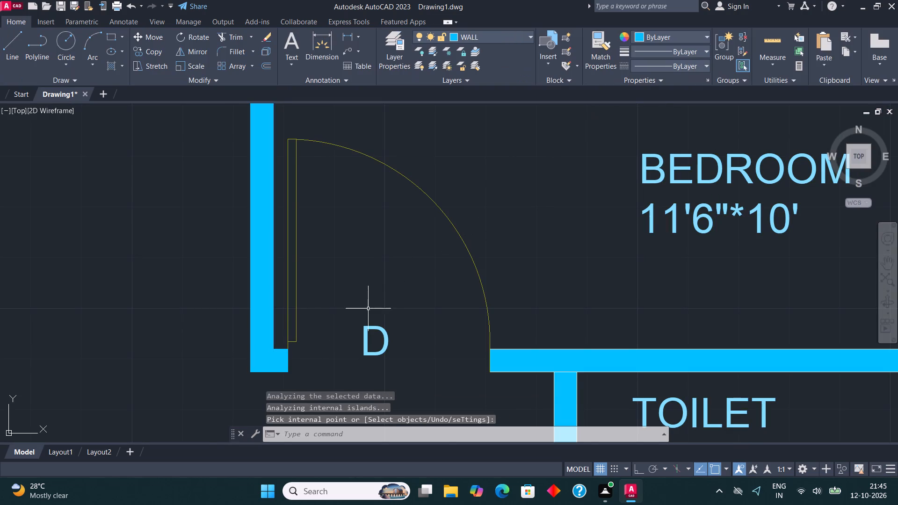
scroll(368, 309, down, 2)
middle_drag(358, 215, 406, 309)
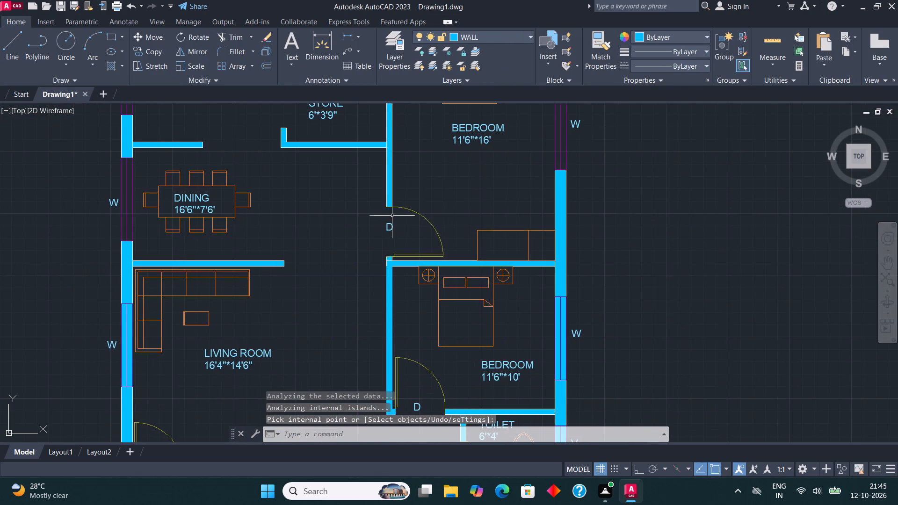
middle_drag(407, 270, 400, 358)
middle_drag(413, 269, 418, 302)
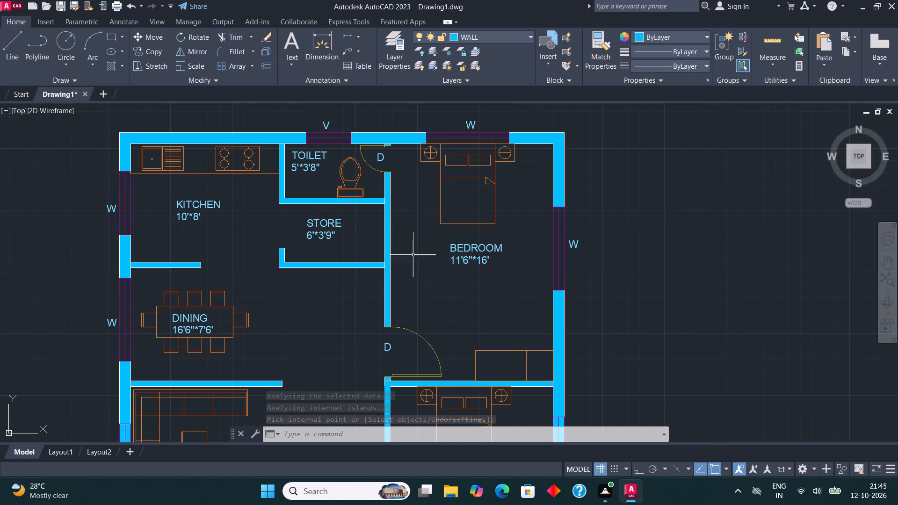
middle_drag(329, 159, 357, 209)
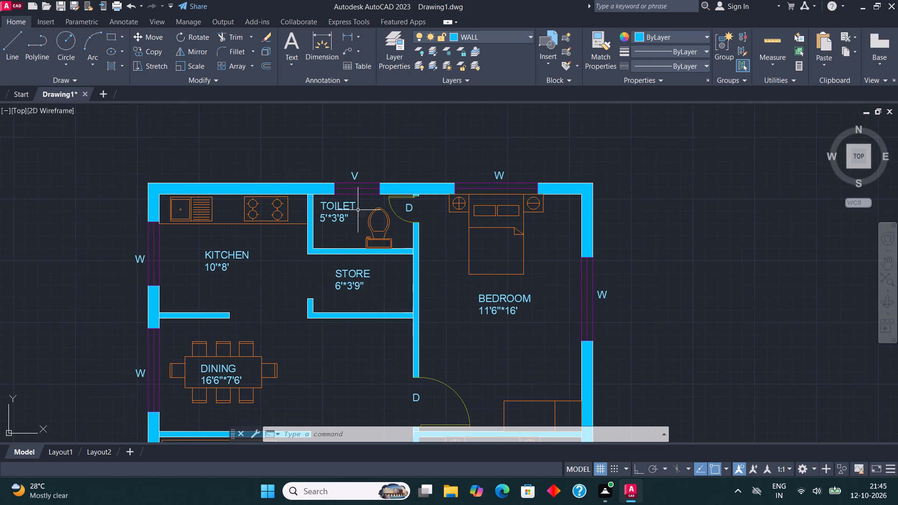
middle_drag(434, 298, 425, 208)
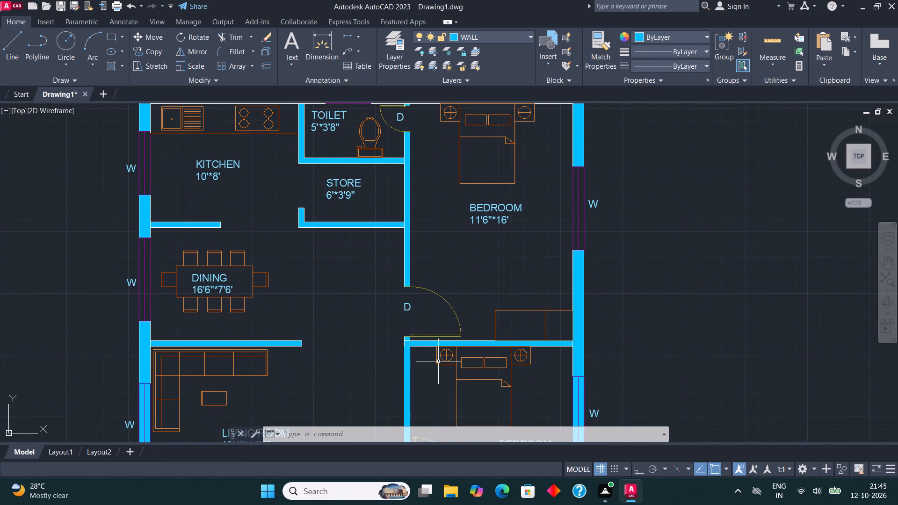
middle_drag(423, 296, 420, 215)
middle_drag(501, 405, 483, 231)
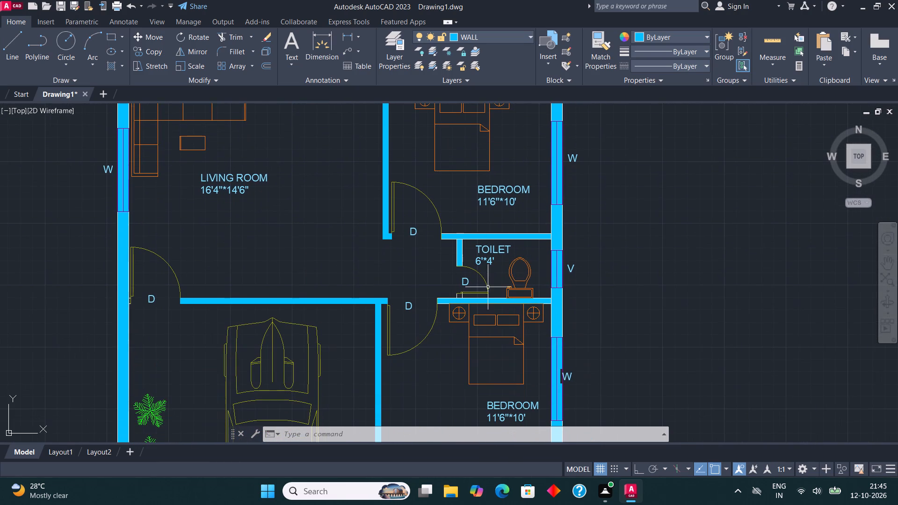
middle_drag(474, 350, 468, 331)
scroll(453, 296, up, 1)
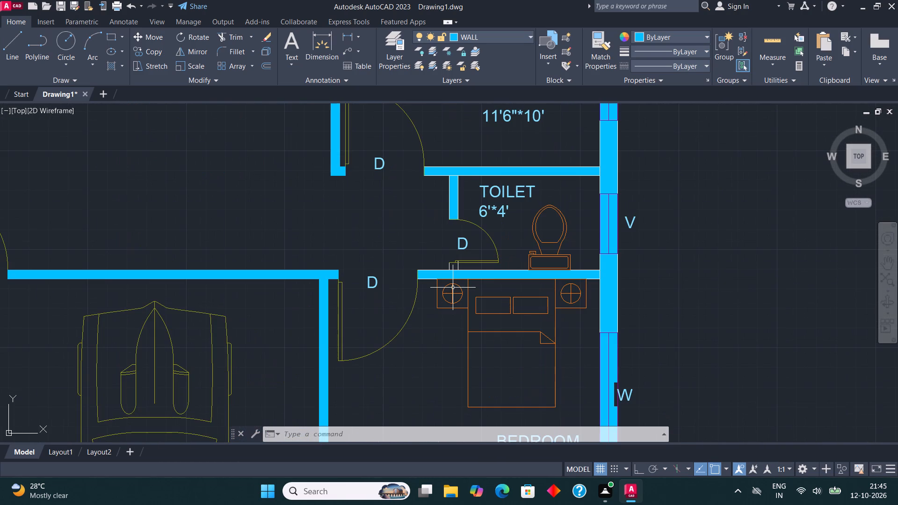
key(h)
key(Return)
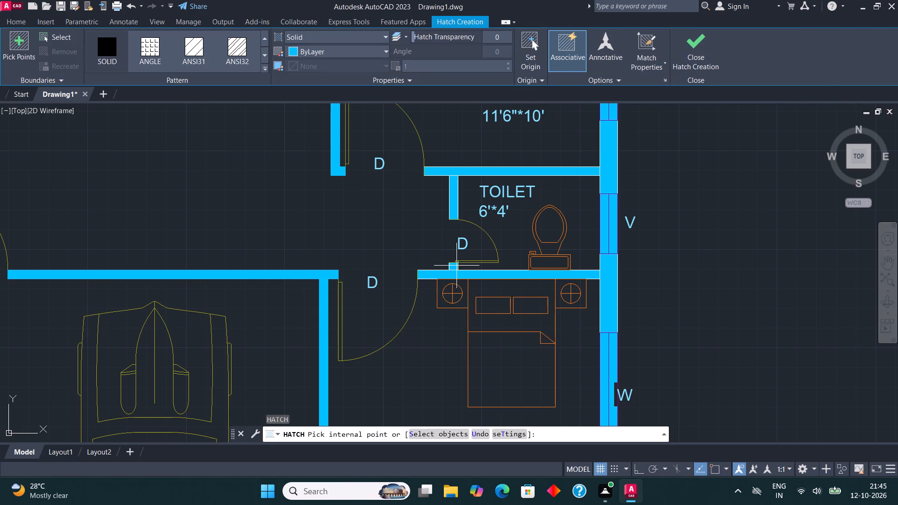
click(456, 266)
click(685, 47)
Solid-hatch the small wall stub beside the living room's entrance door, against the west outer wall.
scroll(636, 170, down, 2)
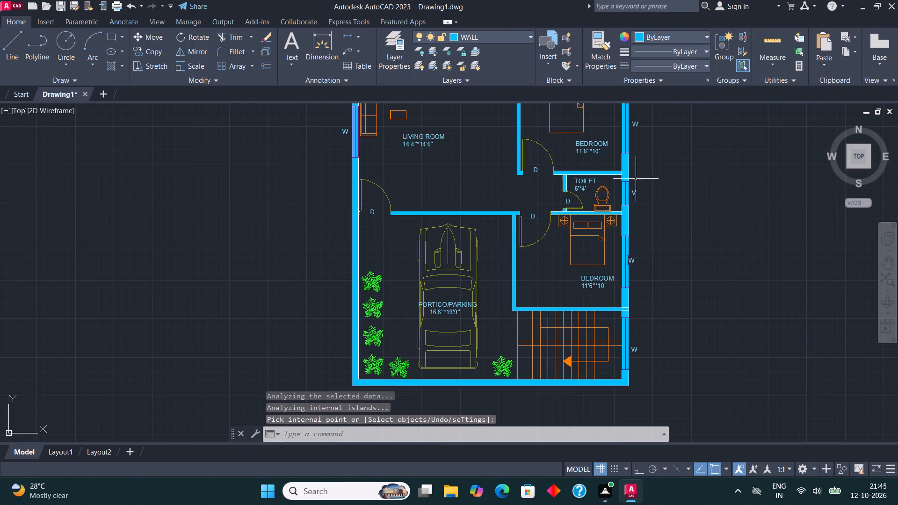
scroll(462, 209, up, 2)
scroll(210, 211, up, 2)
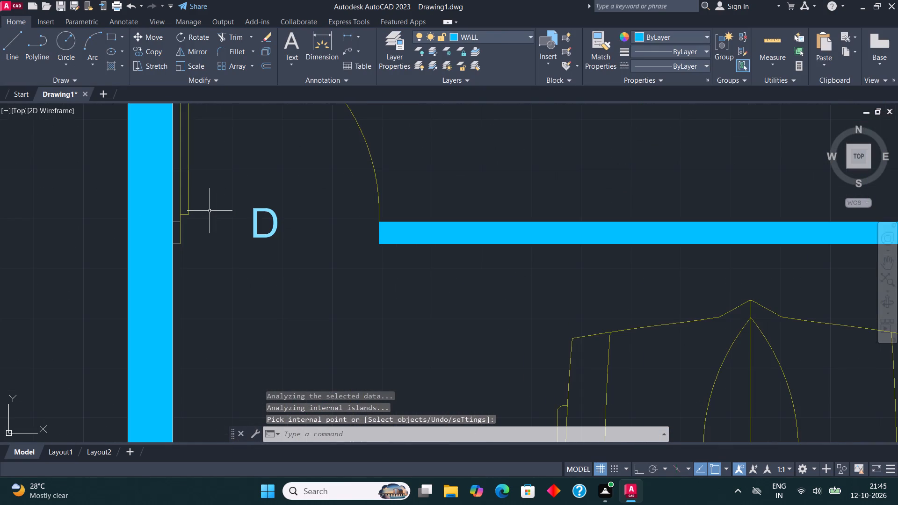
key(h)
key(Return)
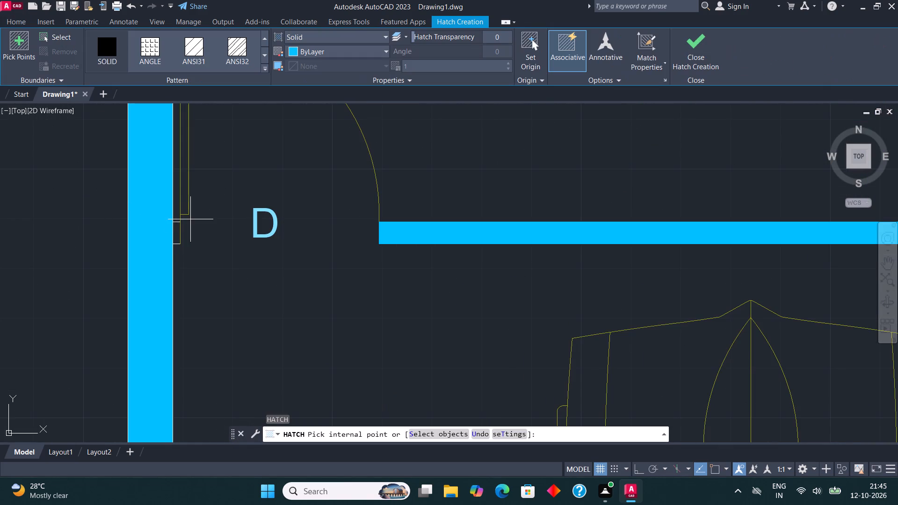
click(177, 231)
click(695, 42)
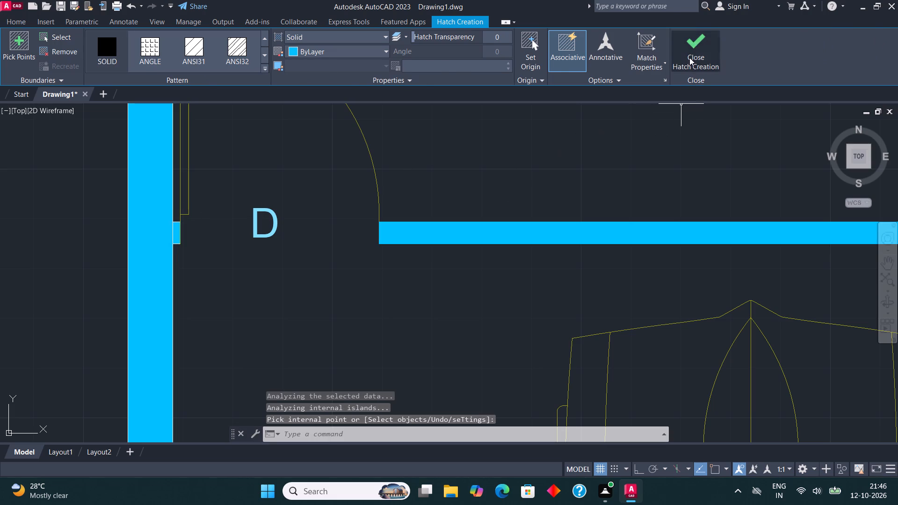
Trim the wall hatch out of the 6'*4' toilet's ventilator and the northern 11'6"*10' bedroom's east window.
scroll(312, 254, down, 3)
scroll(379, 208, down, 1)
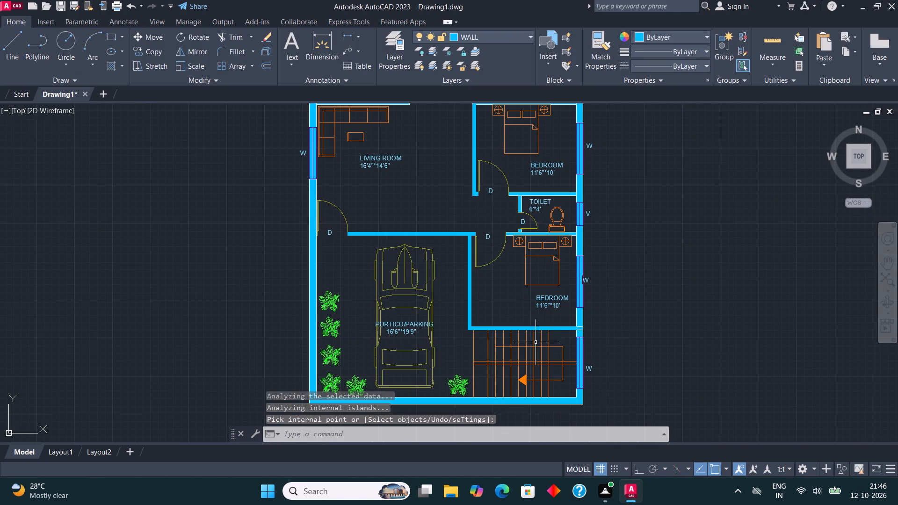
middle_drag(579, 255, 557, 393)
scroll(559, 355, up, 2)
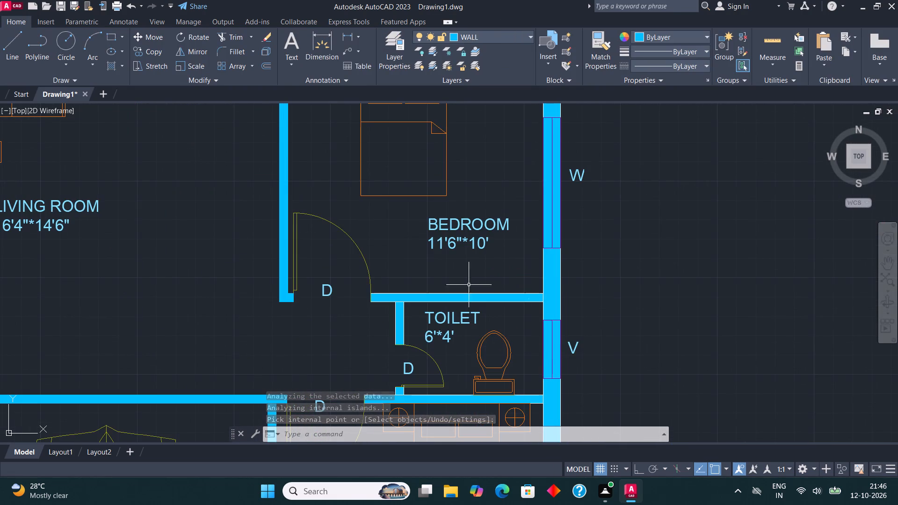
click(239, 38)
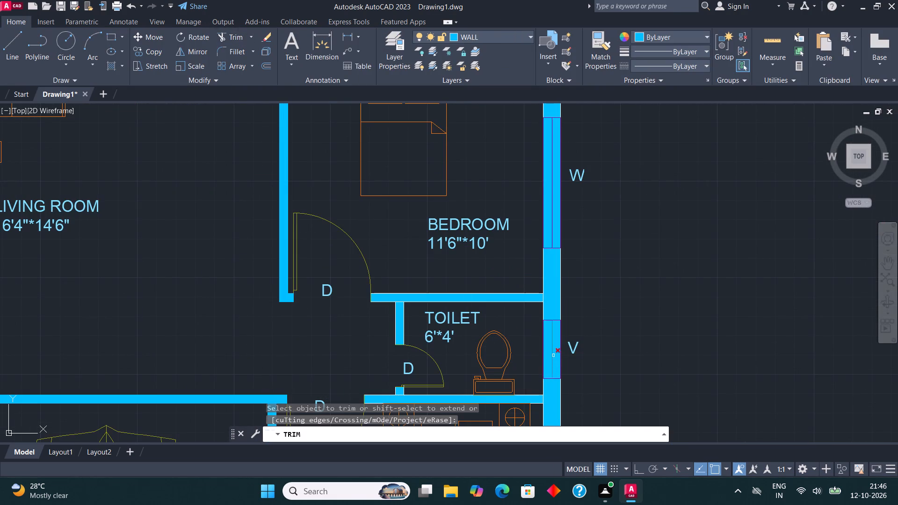
click(555, 353)
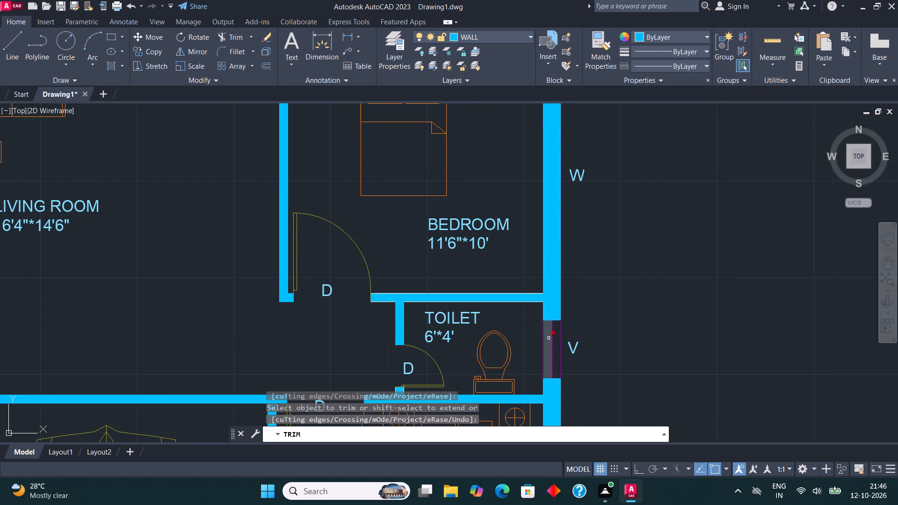
click(549, 338)
scroll(555, 365, down, 2)
scroll(557, 286, up, 2)
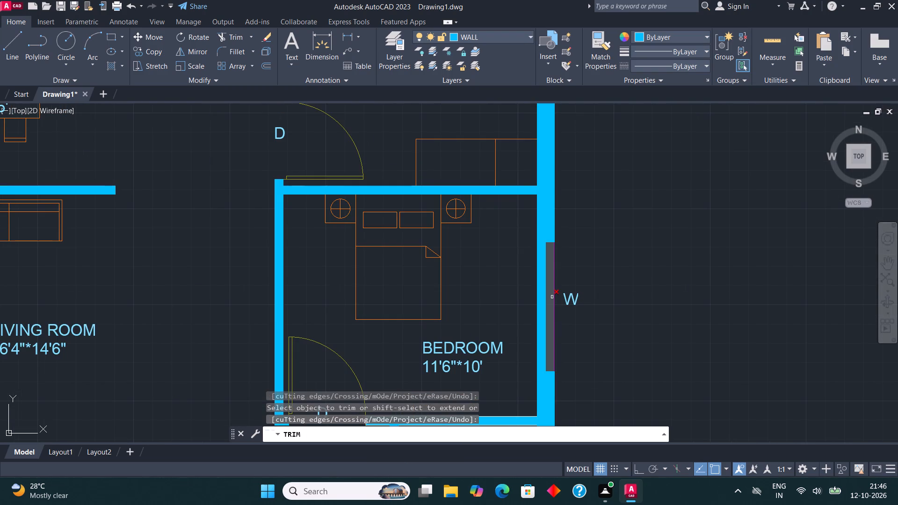
click(552, 297)
click(542, 293)
Trim the wall hatch out of the staircase window and the southern 11'6"*10' bedroom's east window.
scroll(516, 346, down, 2)
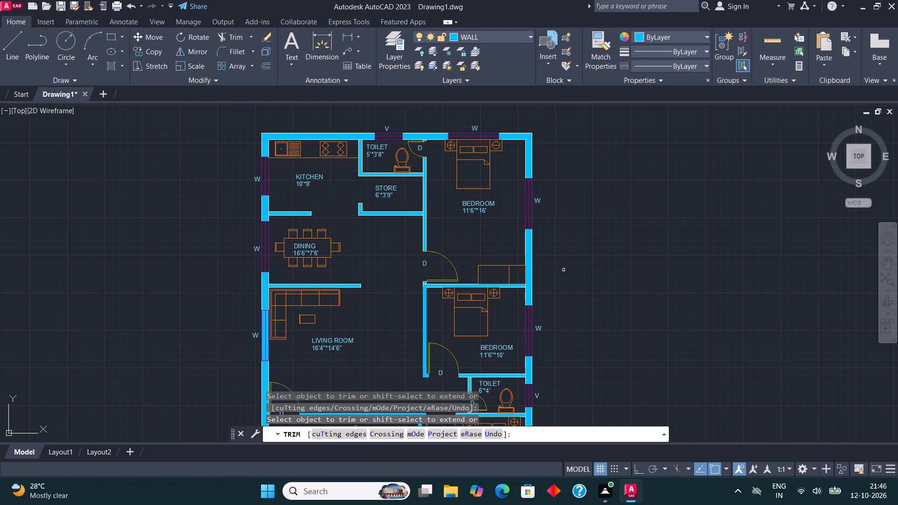
scroll(541, 248, up, 3)
scroll(530, 234, down, 5)
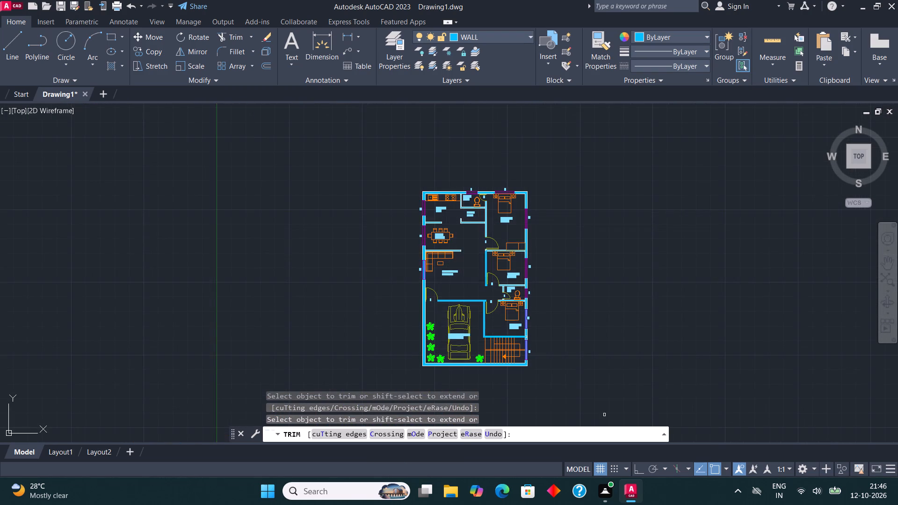
scroll(545, 355, up, 3)
scroll(462, 326, up, 2)
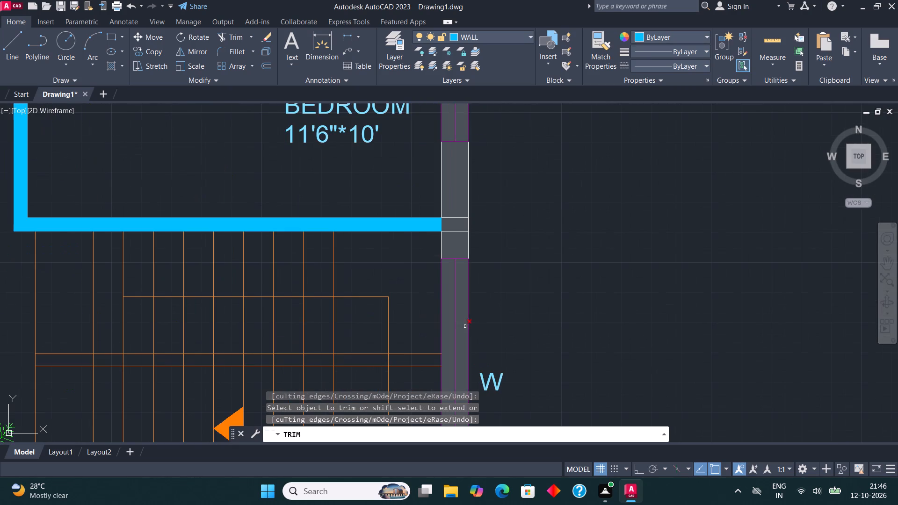
click(465, 330)
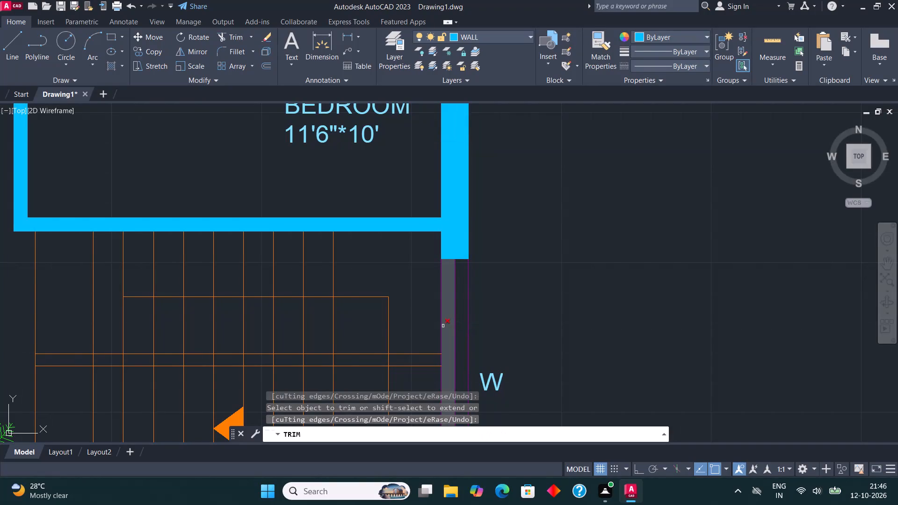
click(443, 326)
scroll(472, 355, down, 2)
scroll(488, 245, up, 1)
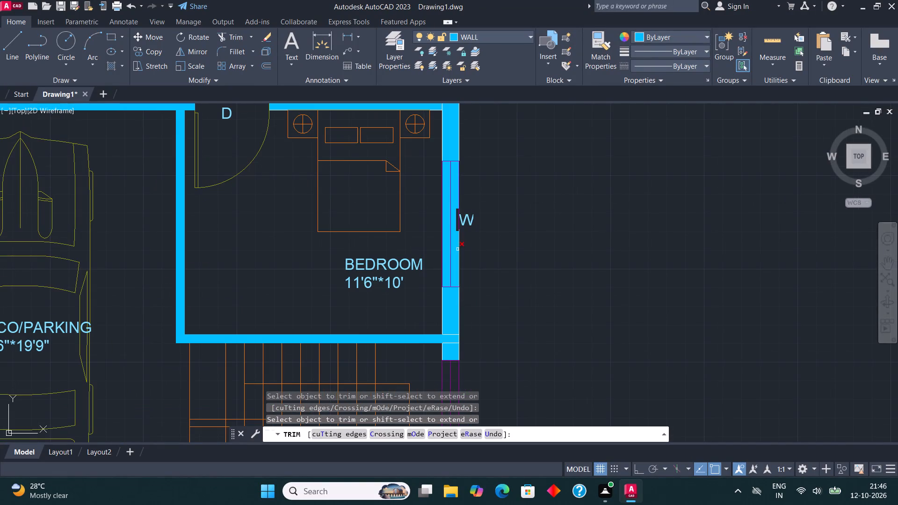
click(455, 249)
click(447, 247)
Trim both halves of the wall hatch out of the living room's west window.
scroll(463, 279, down, 3)
middle_drag(485, 263, 529, 333)
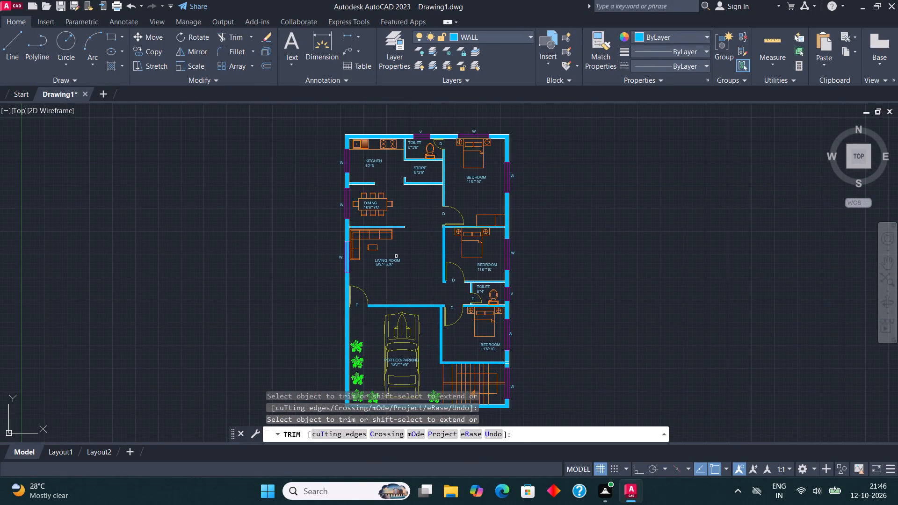
scroll(319, 263, up, 4)
click(479, 263)
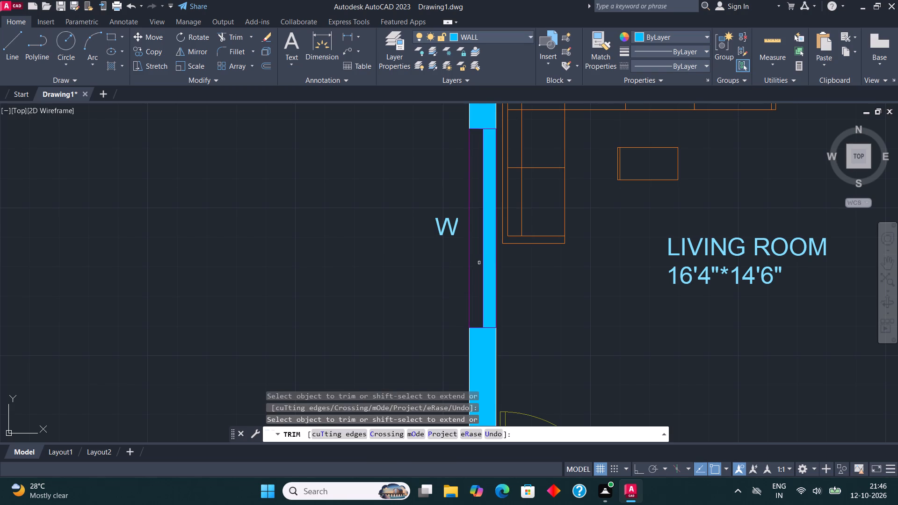
click(493, 267)
Examine the whole floor plan for unhatched wall pieces and window openings still covered by hatch.
scroll(379, 296, down, 3)
scroll(326, 322, down, 1)
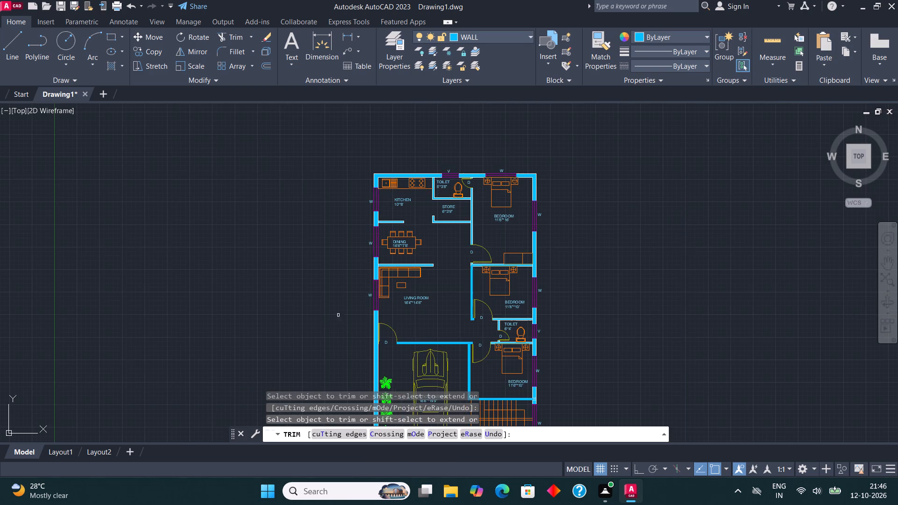
scroll(467, 147, up, 3)
scroll(444, 161, down, 2)
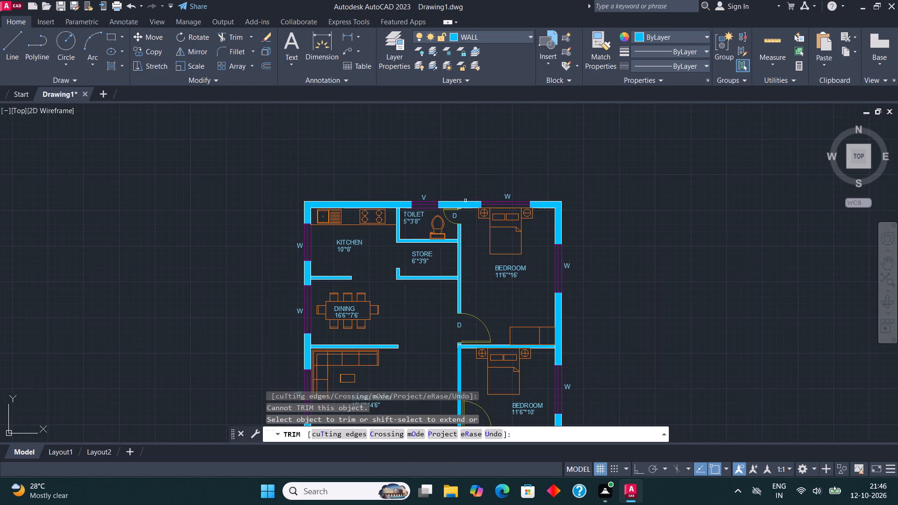
middle_drag(486, 278, 486, 192)
middle_drag(508, 312, 504, 252)
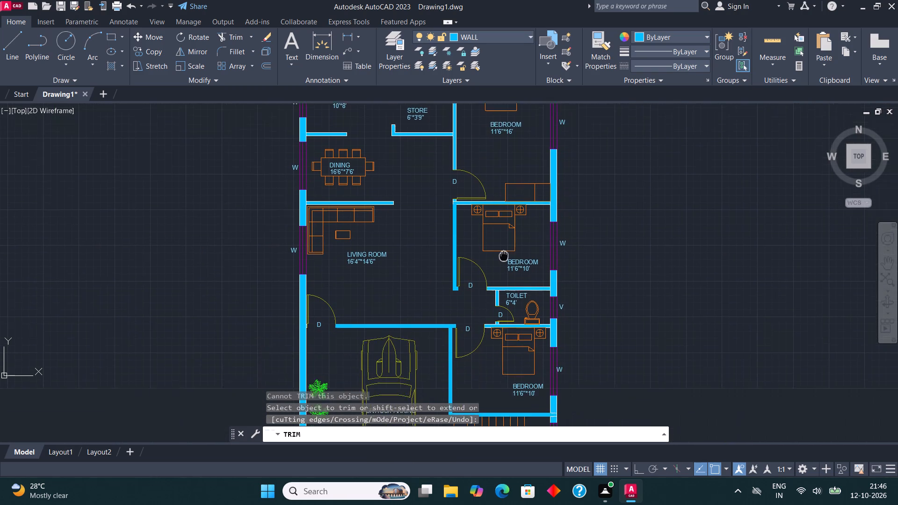
middle_drag(504, 252, 504, 209)
middle_drag(497, 353, 502, 260)
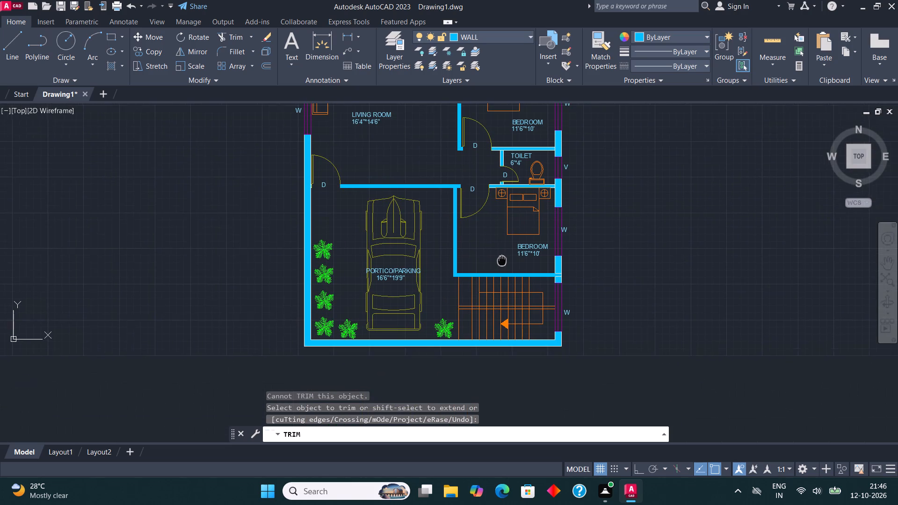
middle_drag(502, 260, 492, 304)
key(Escape)
scroll(433, 340, down, 1)
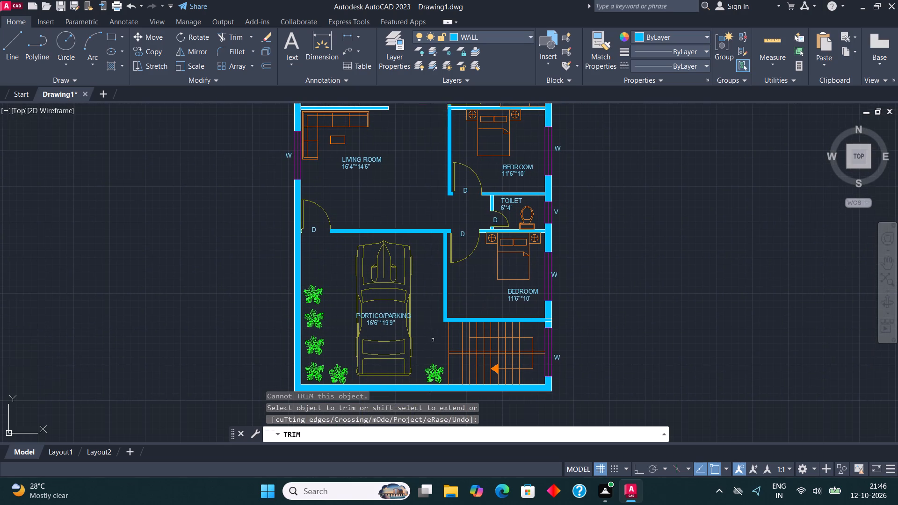
middle_drag(391, 201, 393, 246)
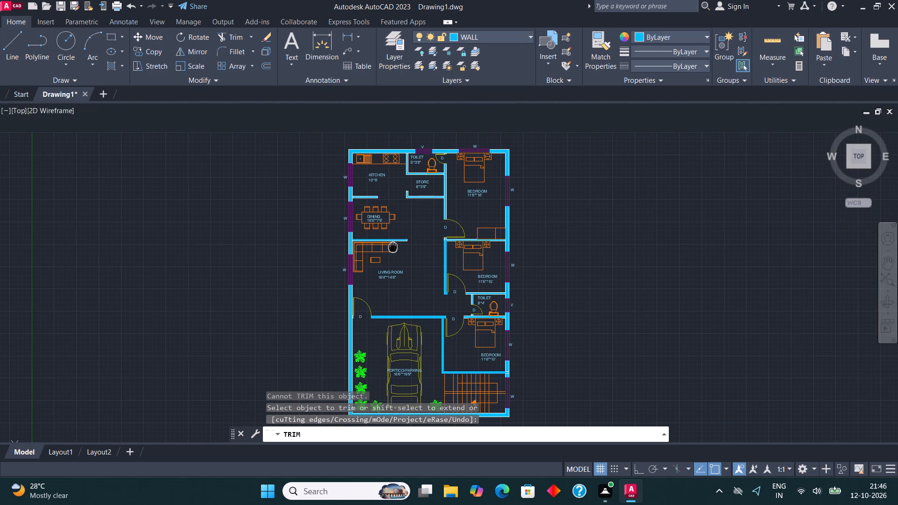
middle_drag(393, 246, 393, 246)
scroll(395, 277, up, 3)
scroll(395, 277, down, 1)
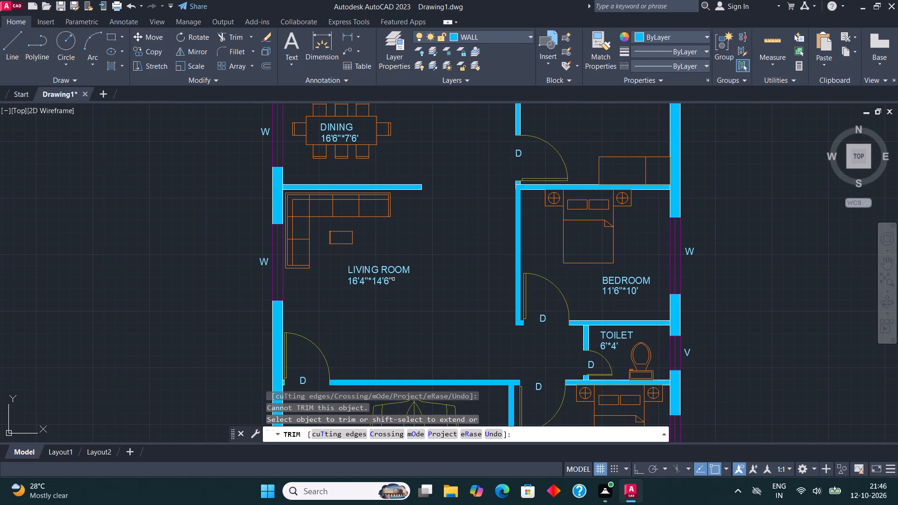
Examine the whole floor plan once hatch trimming is ended, with the full drawing centred in view.
key(Escape)
scroll(364, 292, down, 1)
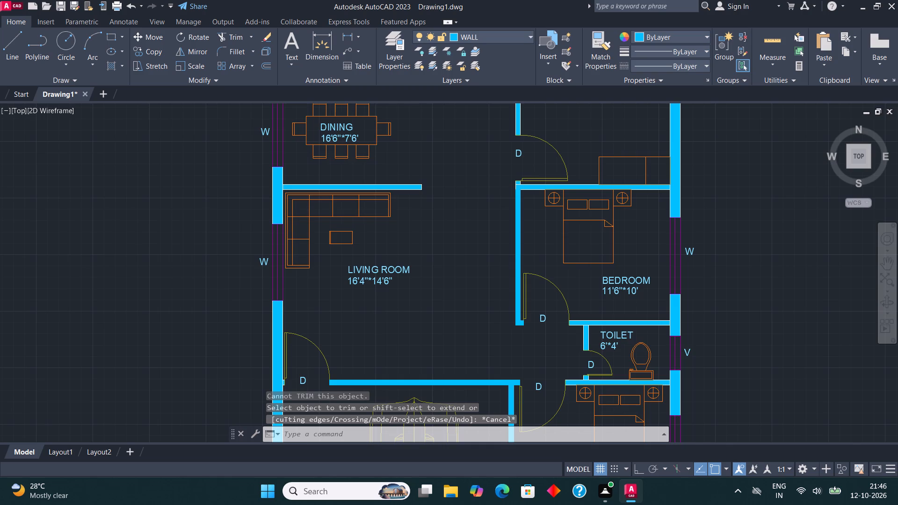
scroll(367, 287, down, 1)
scroll(404, 292, down, 2)
middle_drag(398, 289, 395, 273)
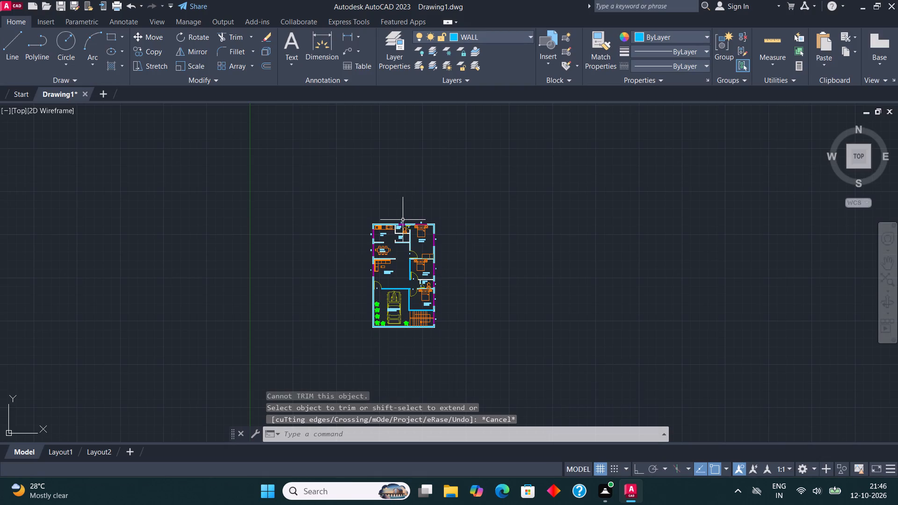
scroll(403, 255, up, 2)
middle_drag(403, 255, 399, 221)
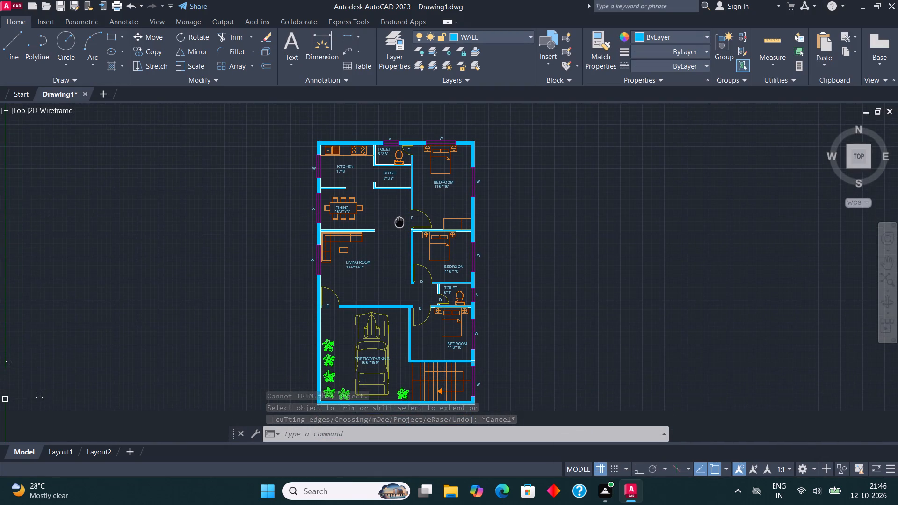
middle_drag(399, 221, 401, 213)
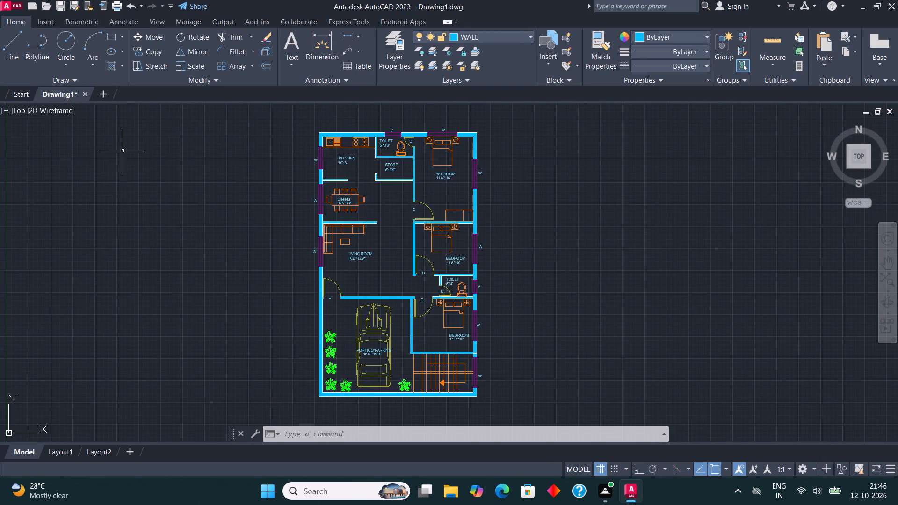
Save the drawing in the Downloads folder under the name 3BHK D, without replacing the existing 3BHK file.
key(ctrl+s)
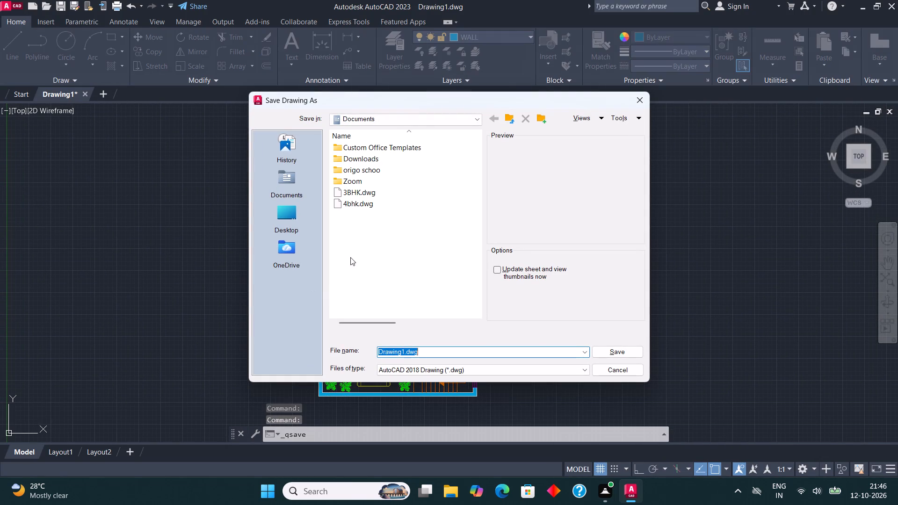
click(396, 116)
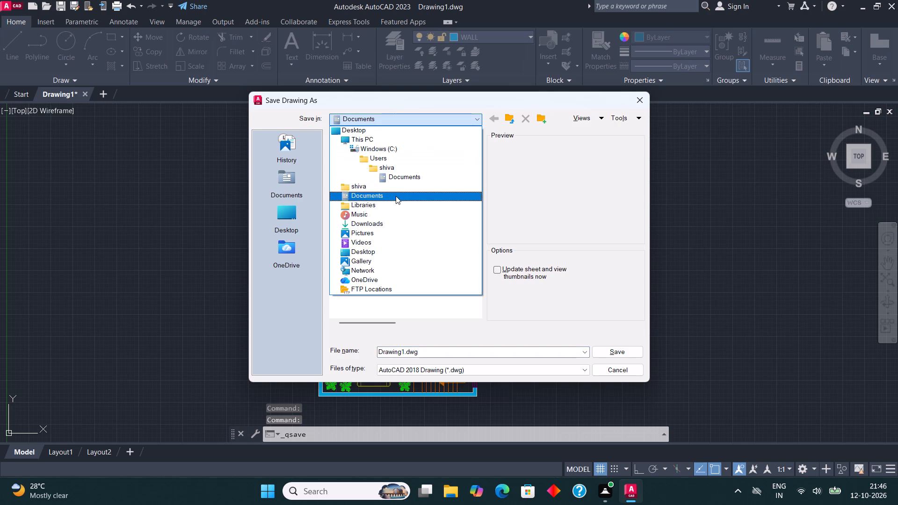
click(393, 231)
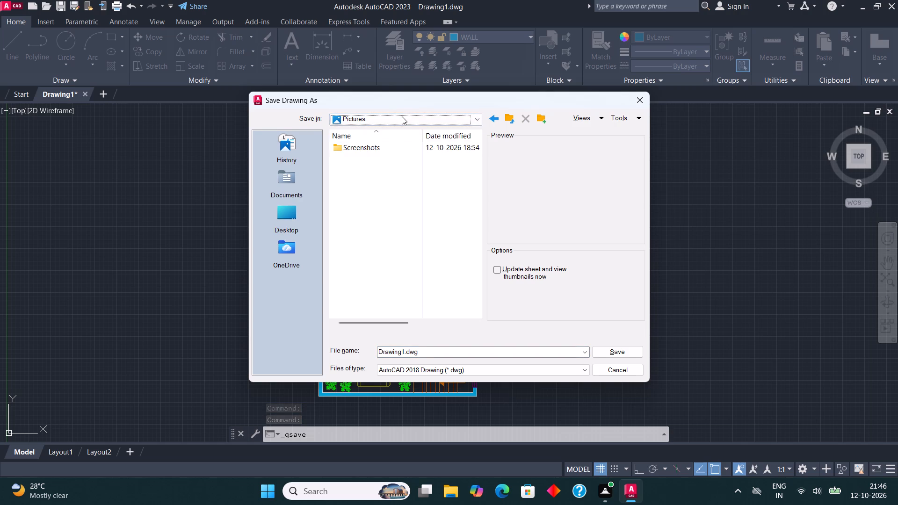
click(402, 116)
click(398, 195)
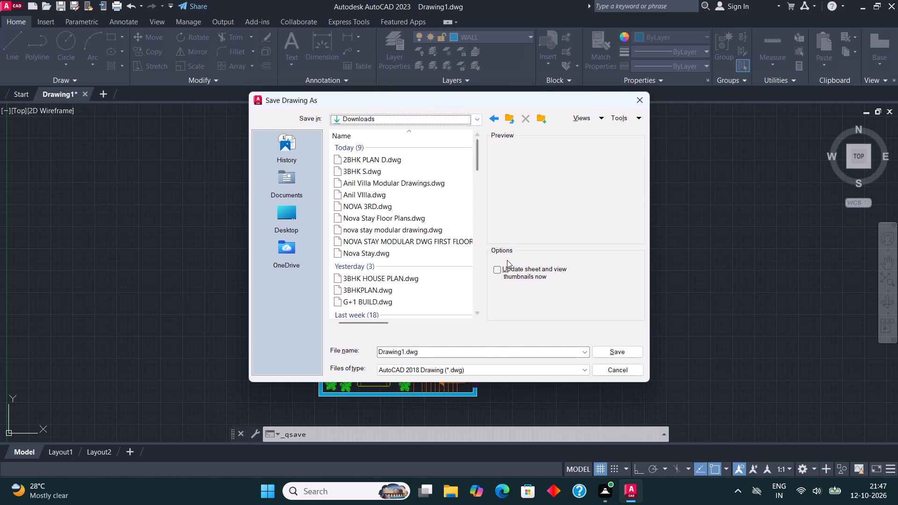
click(484, 346)
click(435, 350)
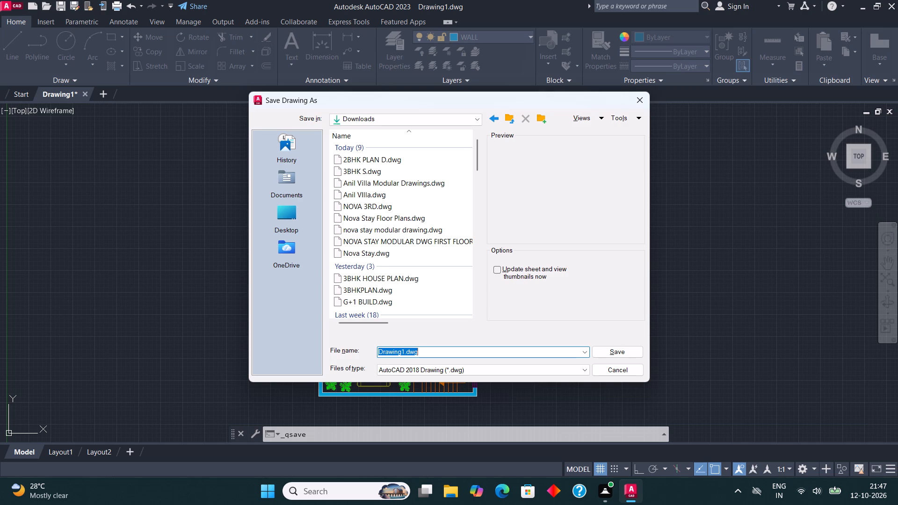
text(3BHK)
key(space)
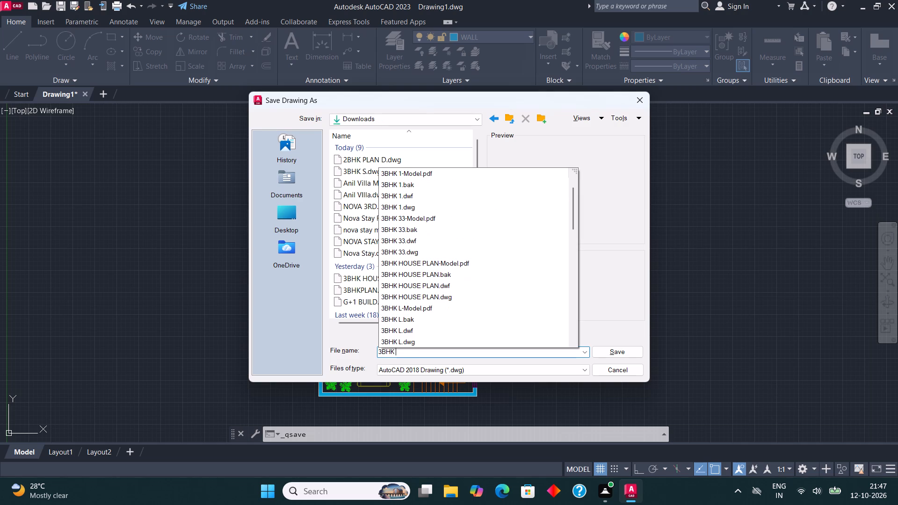
key(space)
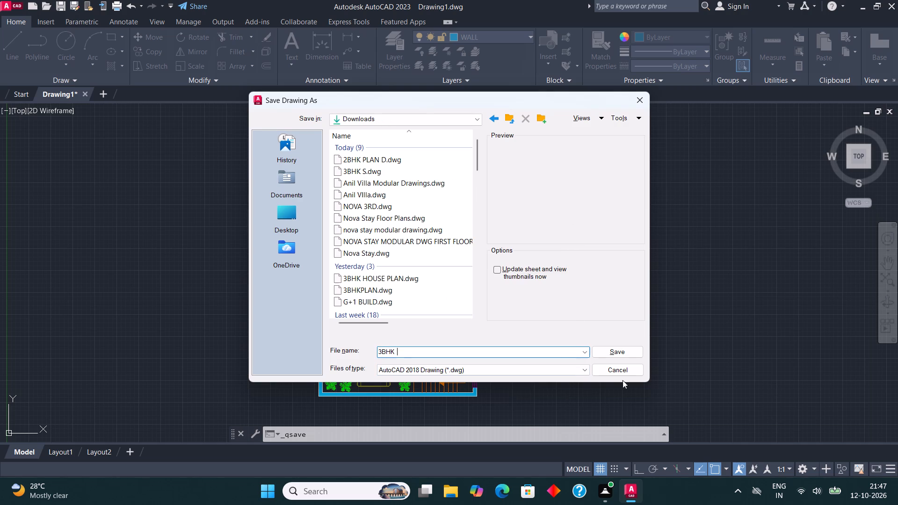
click(634, 352)
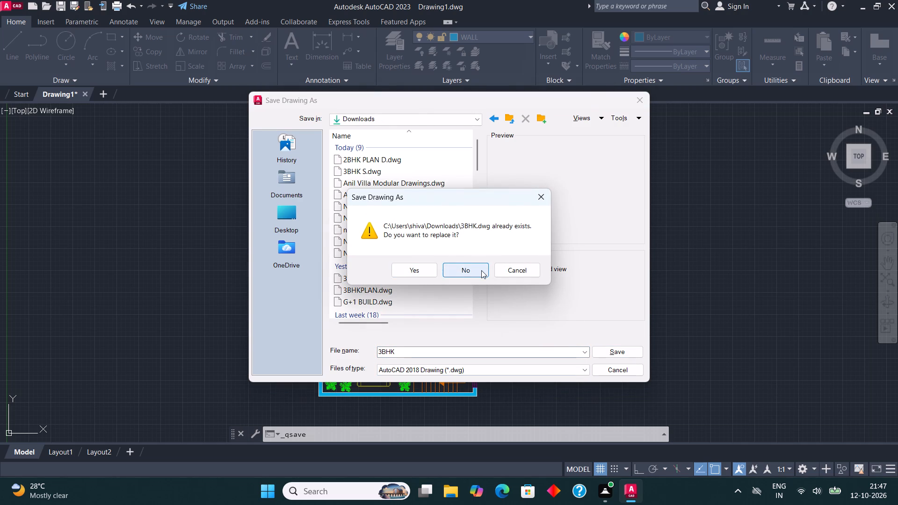
click(481, 270)
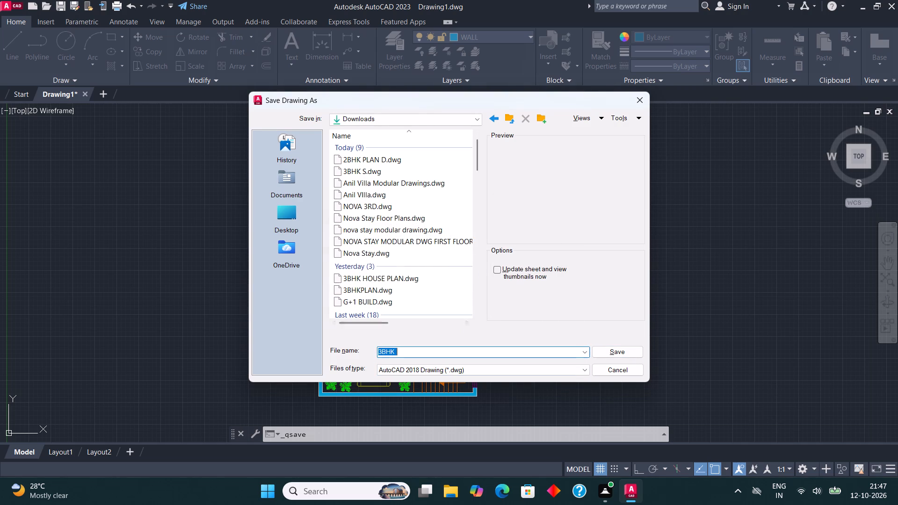
click(430, 351)
key(space)
key(d)
click(611, 353)
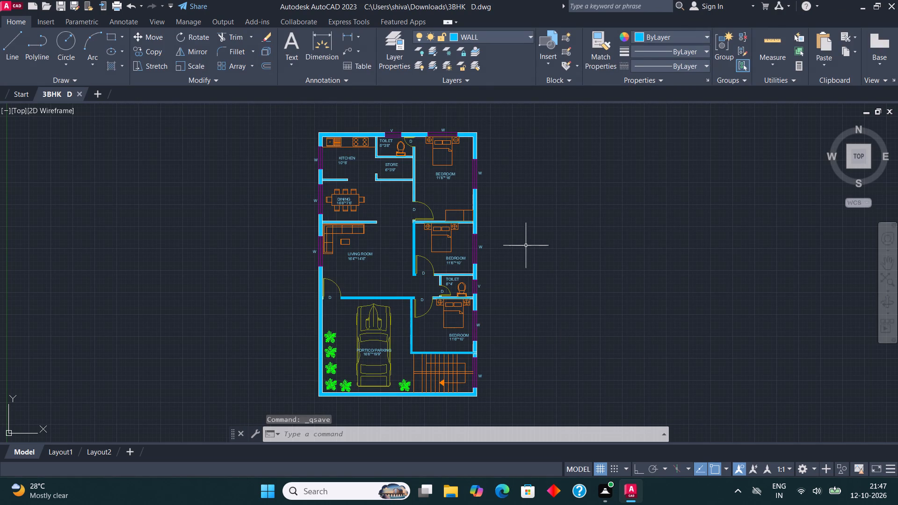
Set up a plot with the AutoCAD PDF (High Quality Print) plotter and a window plot area enclosing the whole floor plan.
click(8, 9)
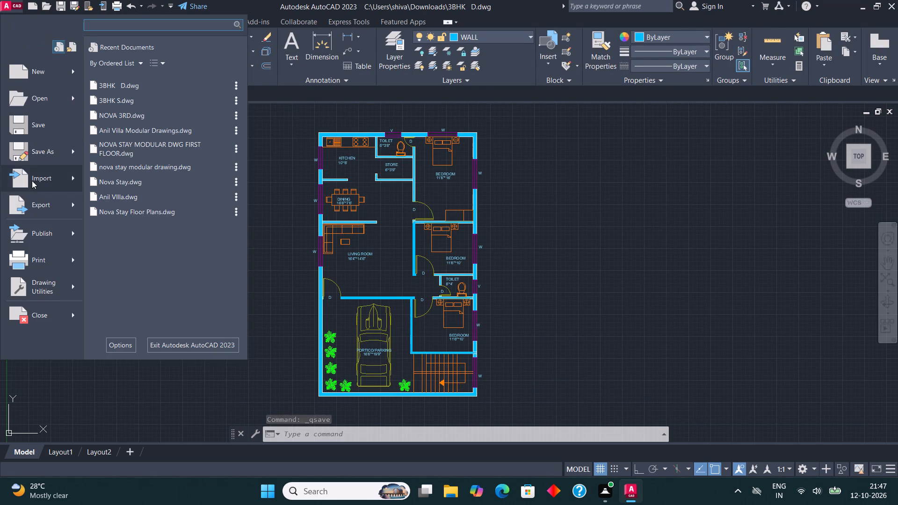
click(39, 256)
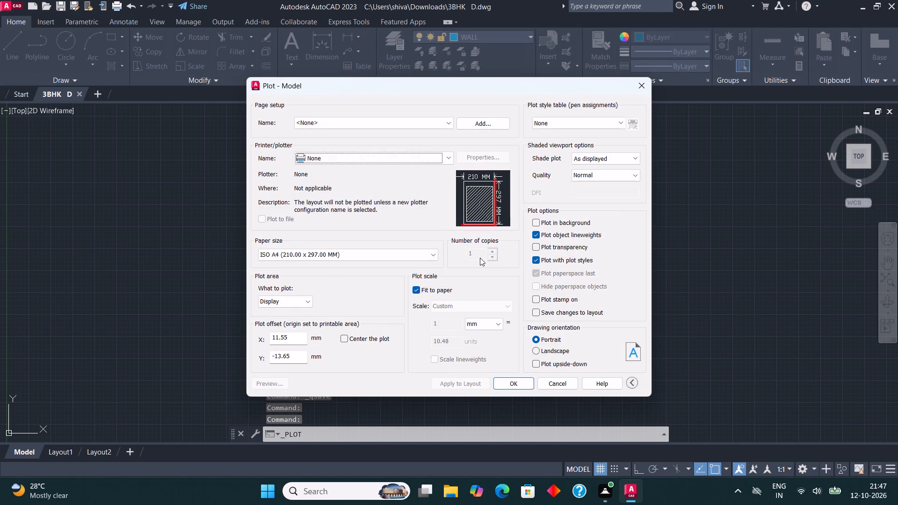
click(377, 163)
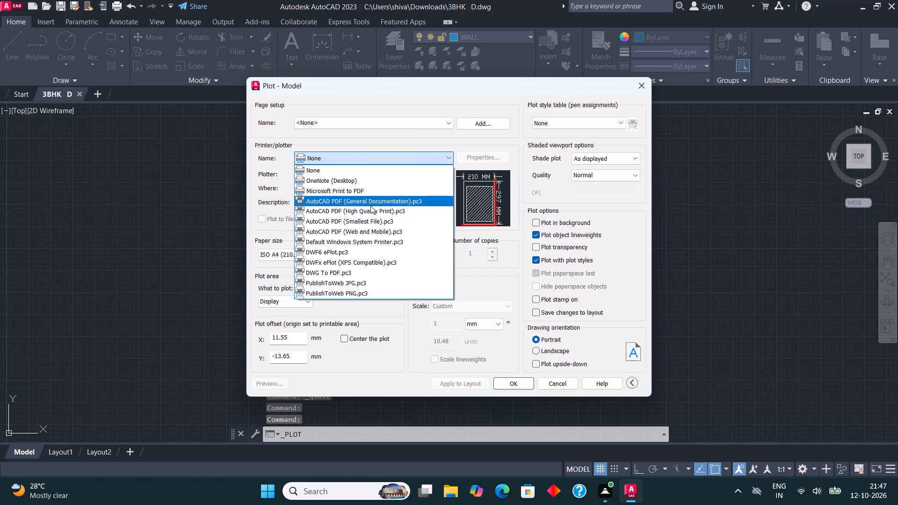
click(371, 208)
click(298, 301)
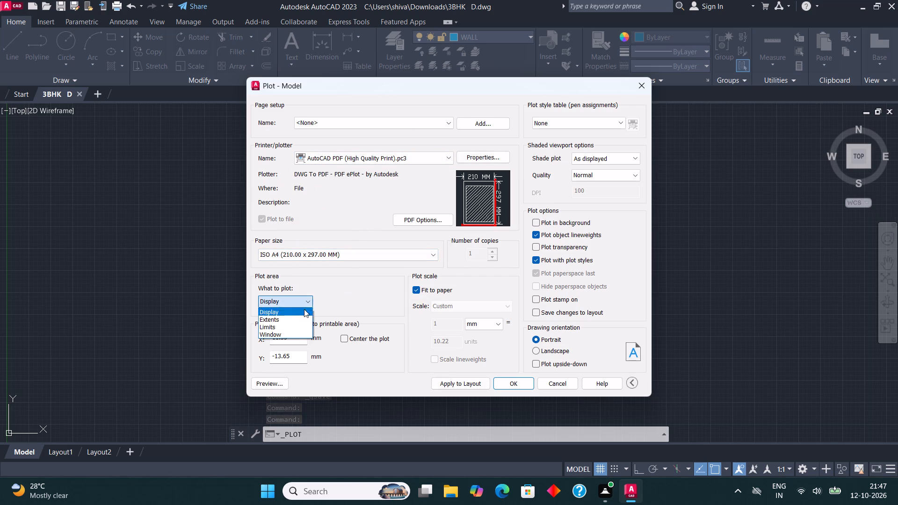
click(300, 336)
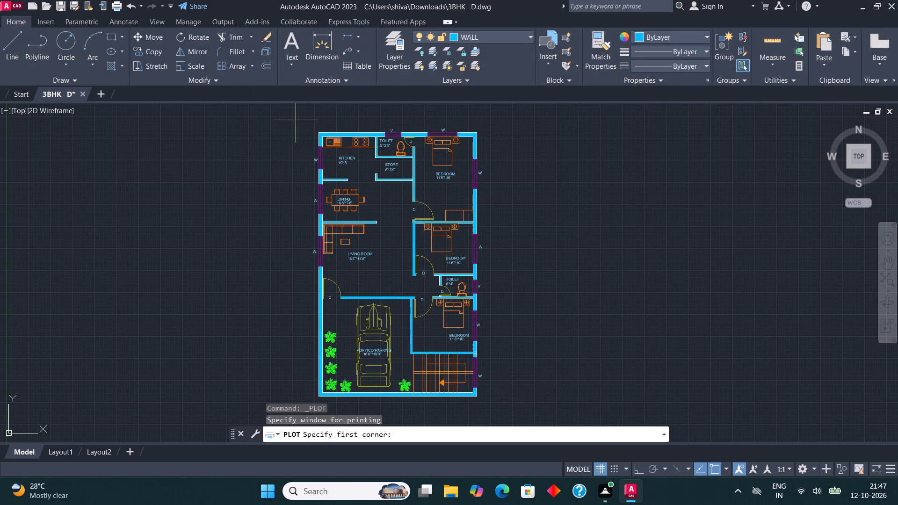
drag(292, 122, 502, 410)
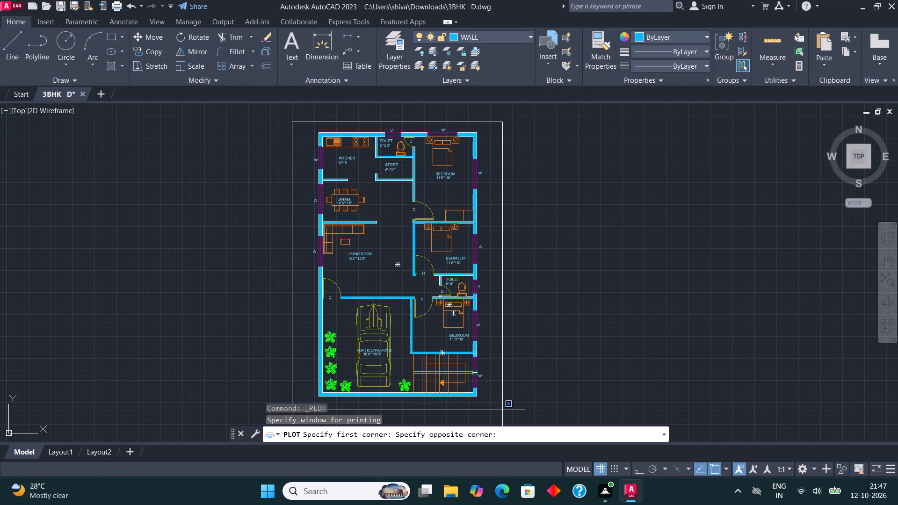
drag(502, 410, 511, 415)
click(511, 415)
click(482, 382)
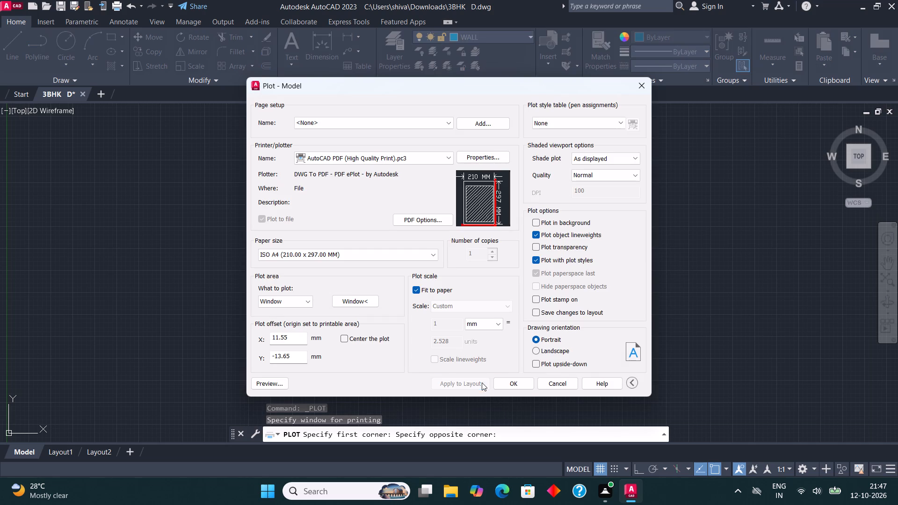
Plot the floor plan to a PDF in the Downloads folder under the suggested name, and look over the resulting file before closing it.
click(511, 384)
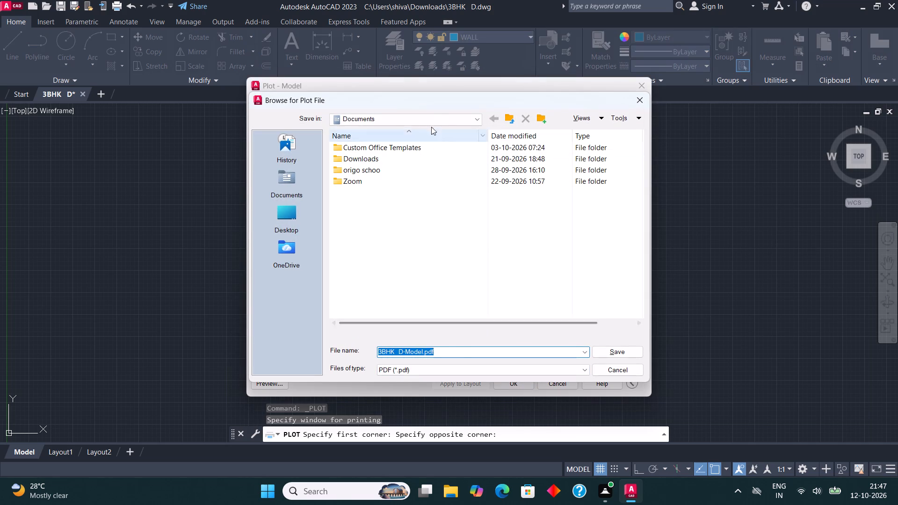
click(432, 117)
click(427, 224)
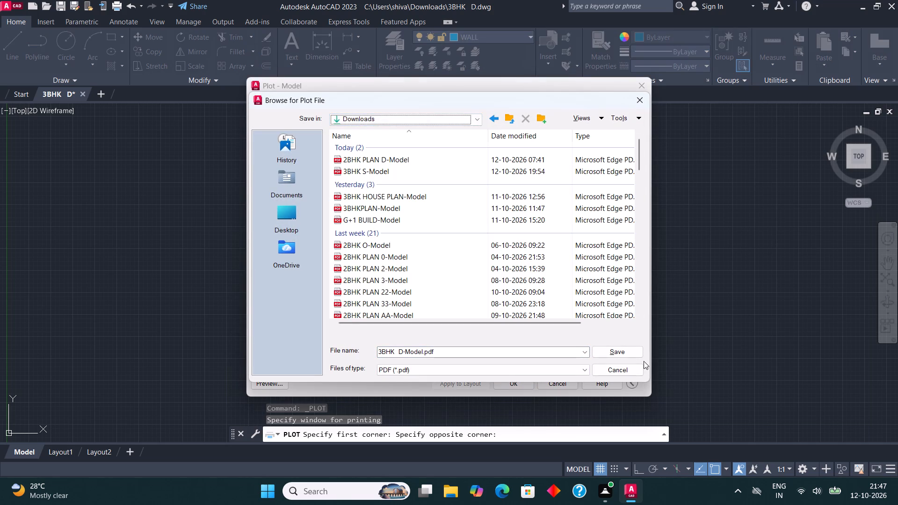
click(618, 352)
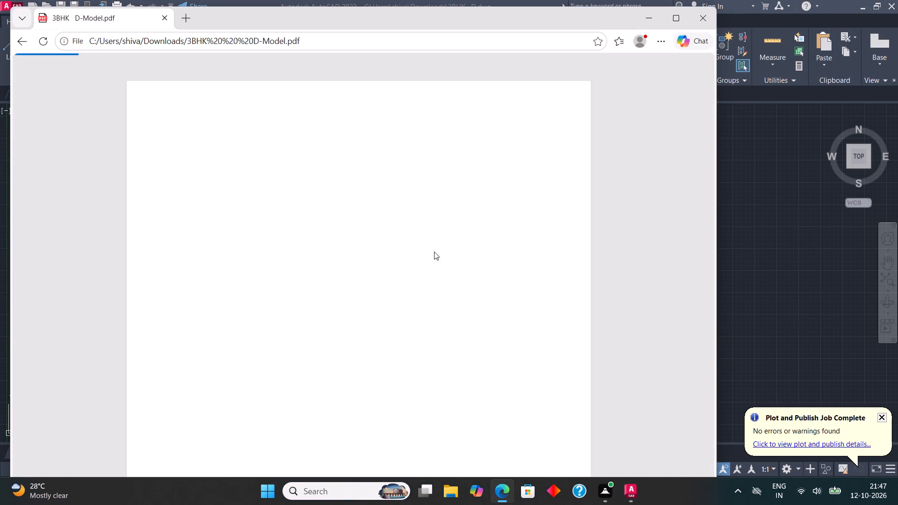
scroll(407, 231, down, 4)
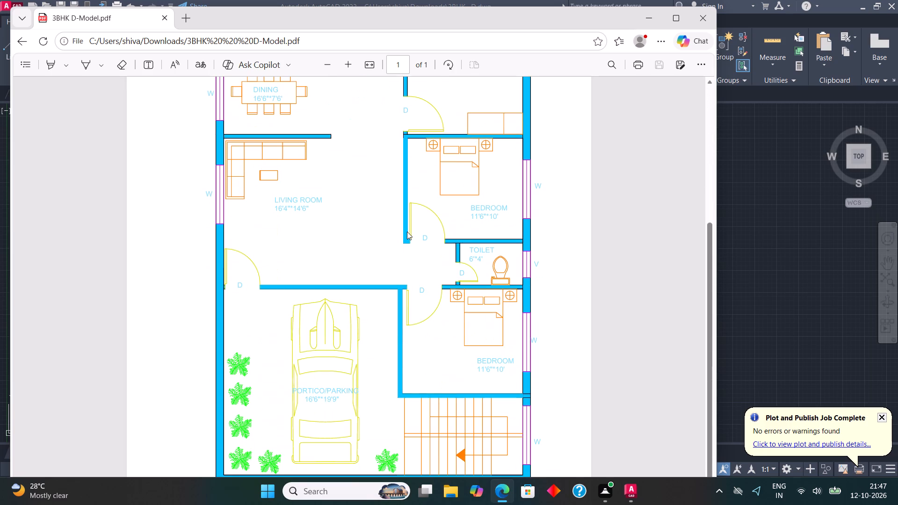
scroll(407, 231, down, 2)
click(708, 15)
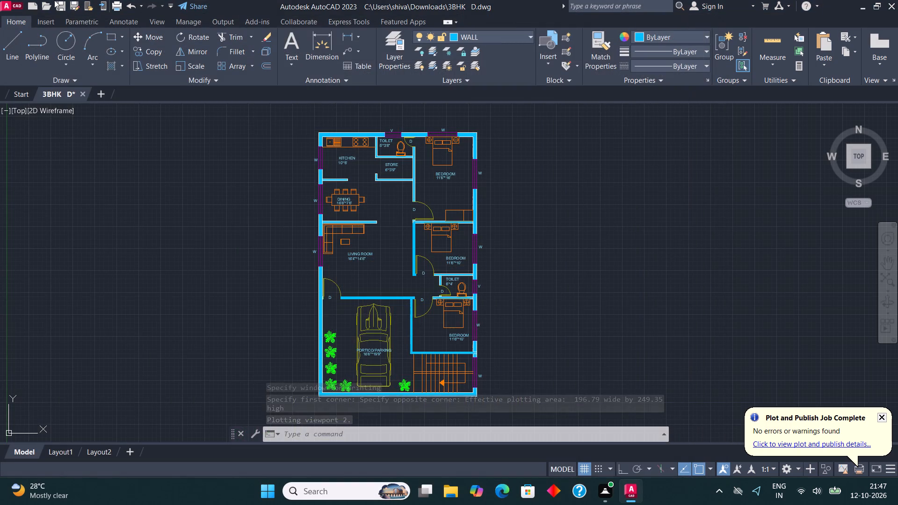
Export the drawing as a DWF file to the Downloads folder, keeping the suggested file name.
click(6, 4)
click(55, 199)
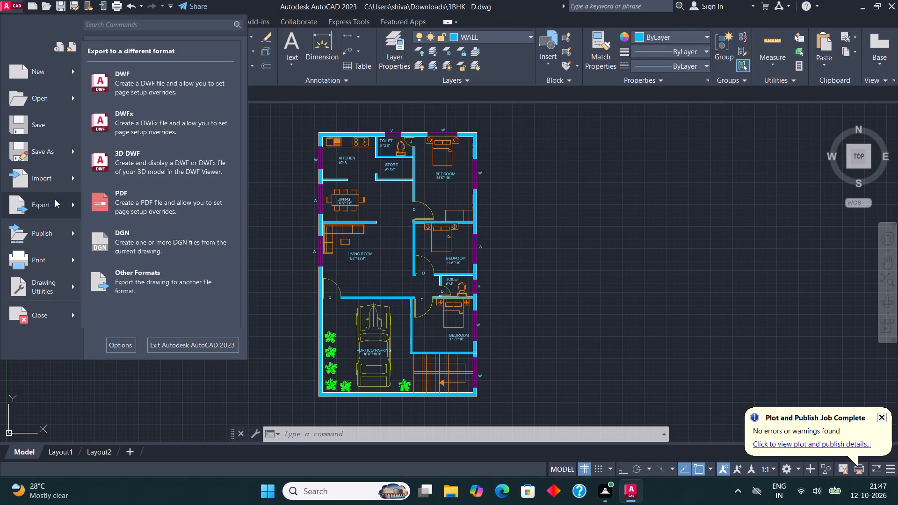
click(159, 83)
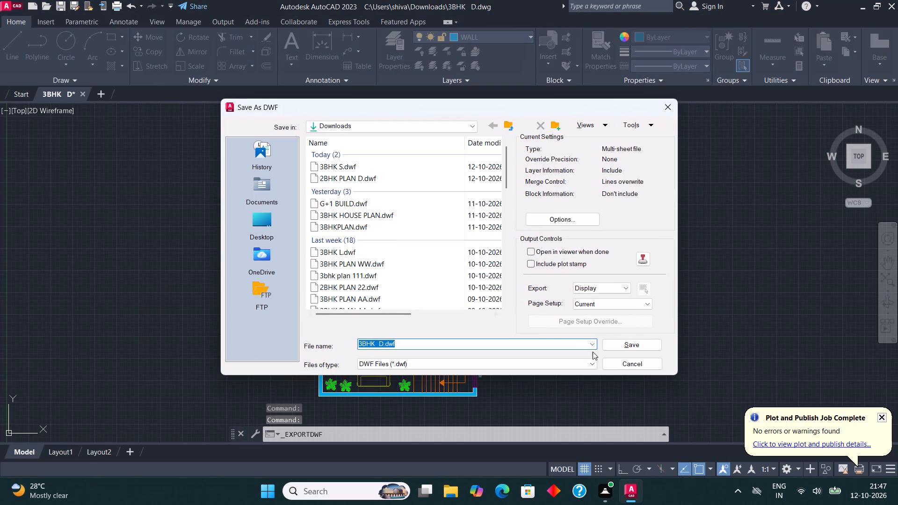
click(622, 348)
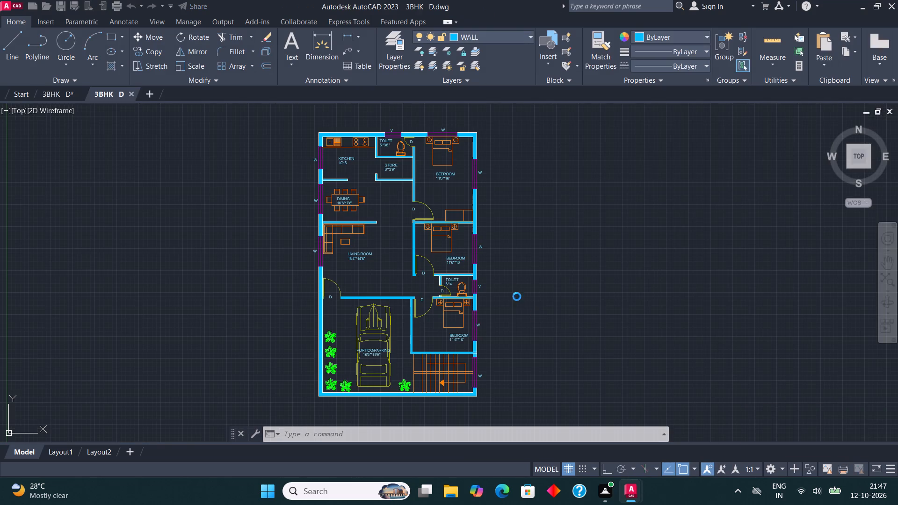
scroll(452, 255, down, 2)
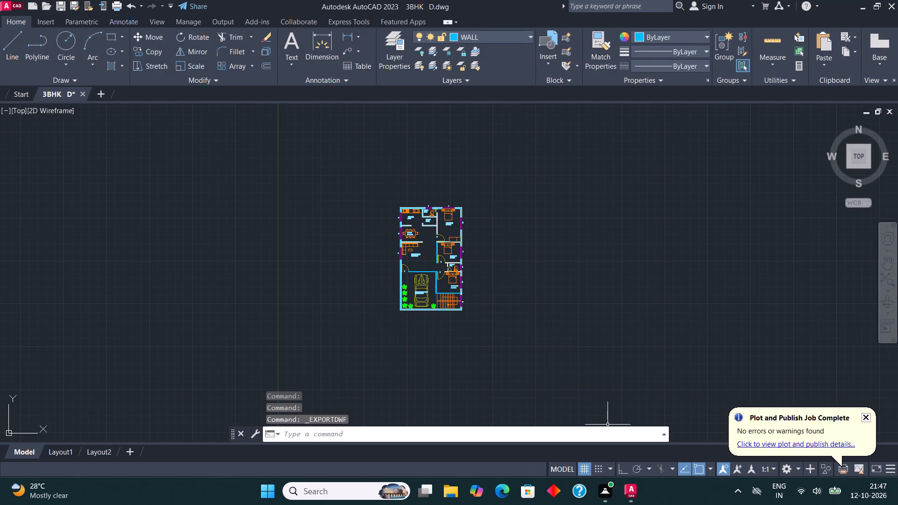